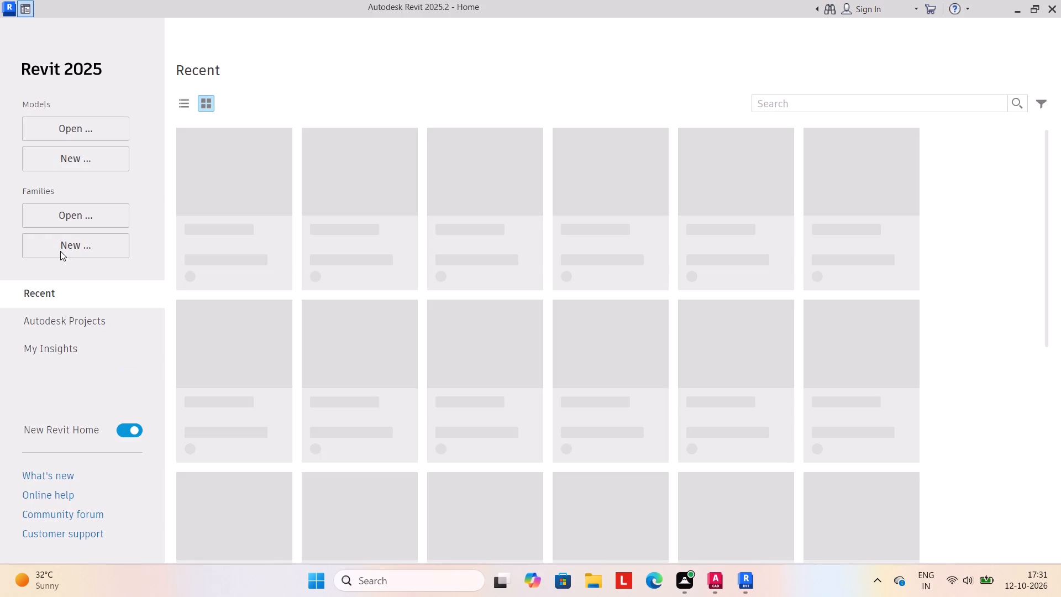
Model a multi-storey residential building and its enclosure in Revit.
Start creating a new project model.
left_click(75, 164)
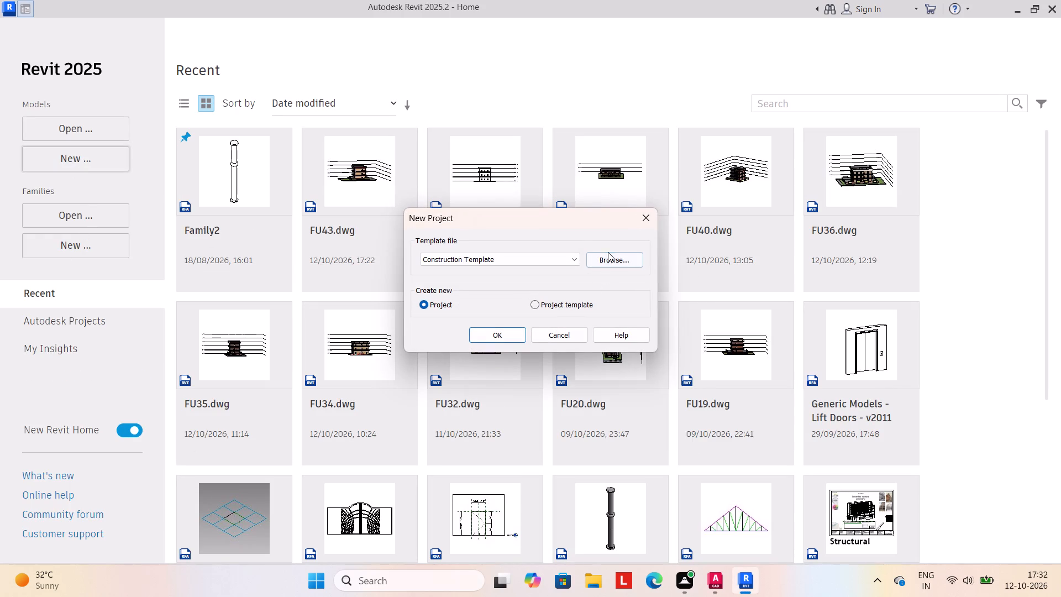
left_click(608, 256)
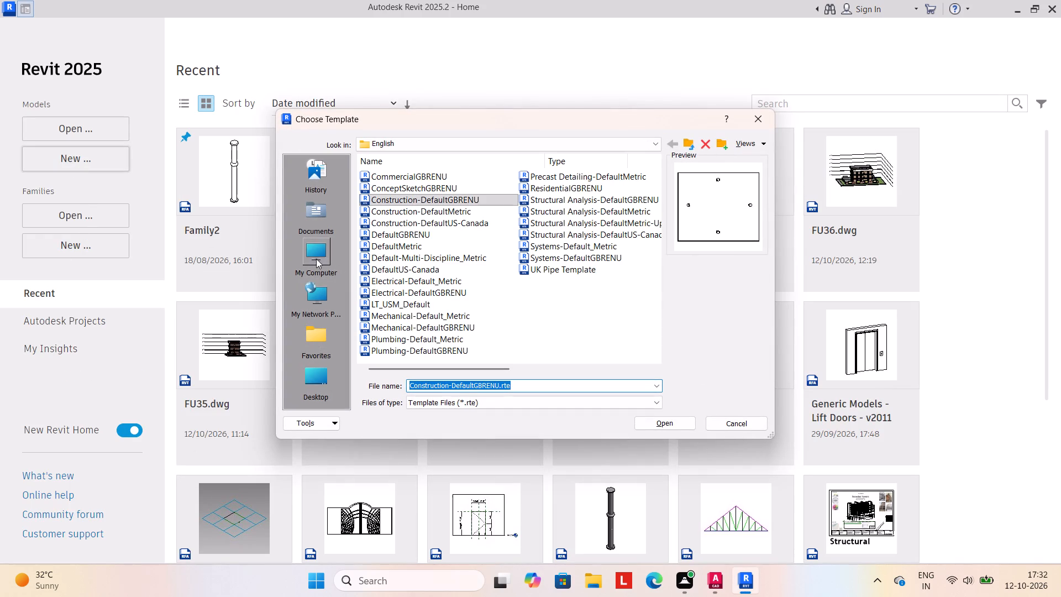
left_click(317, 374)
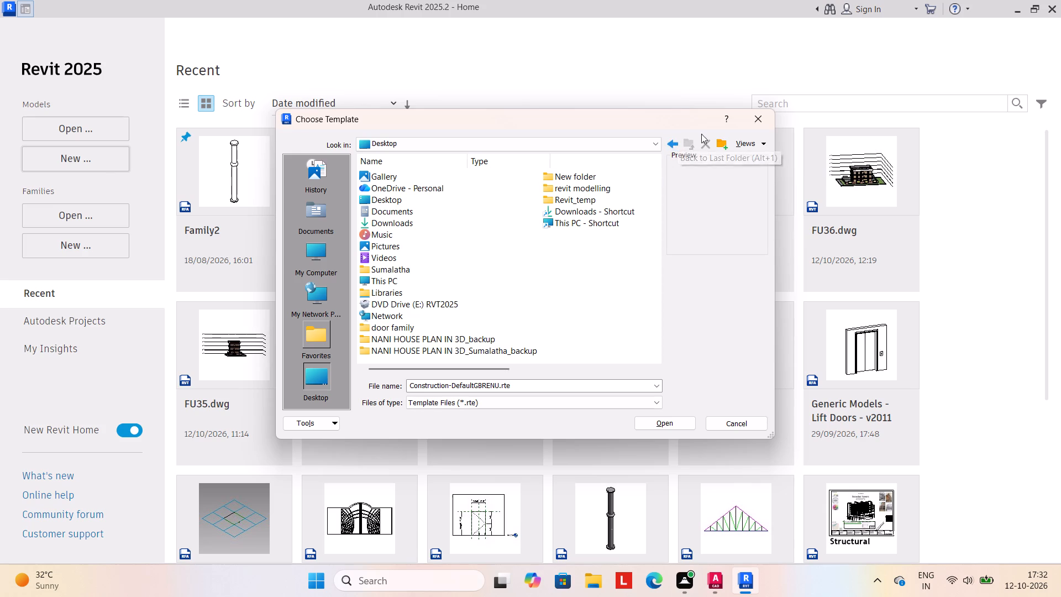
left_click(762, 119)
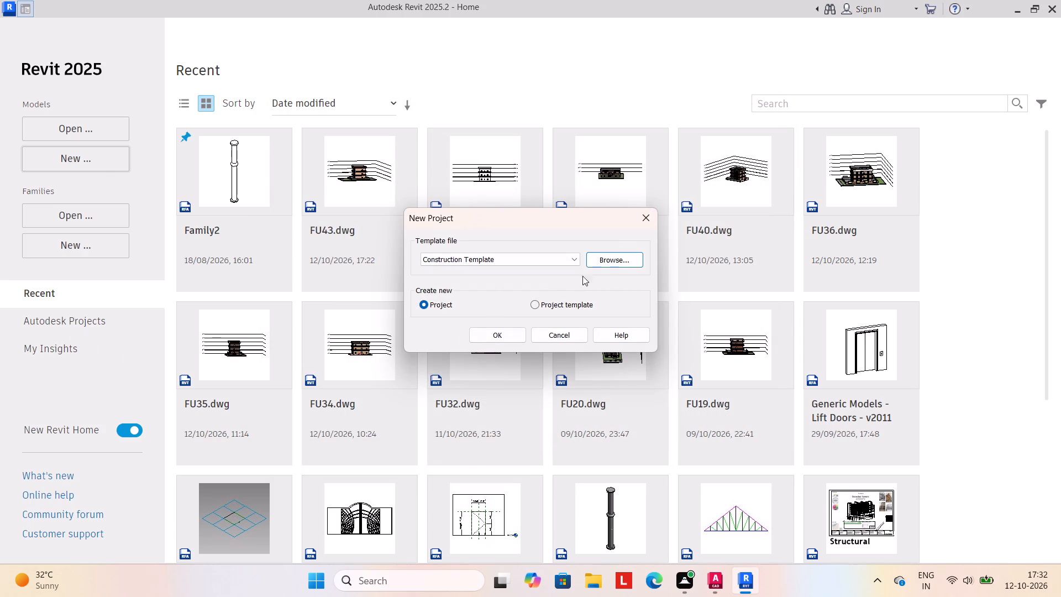
Create the project from the default template in the English-Imperial templates folder.
left_click(614, 262)
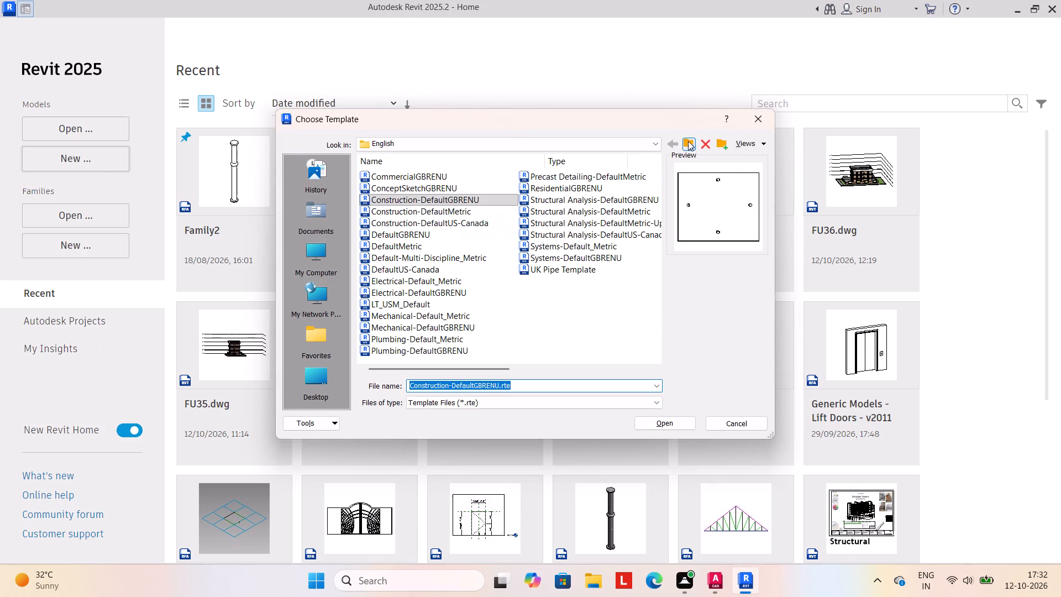
left_click(690, 141)
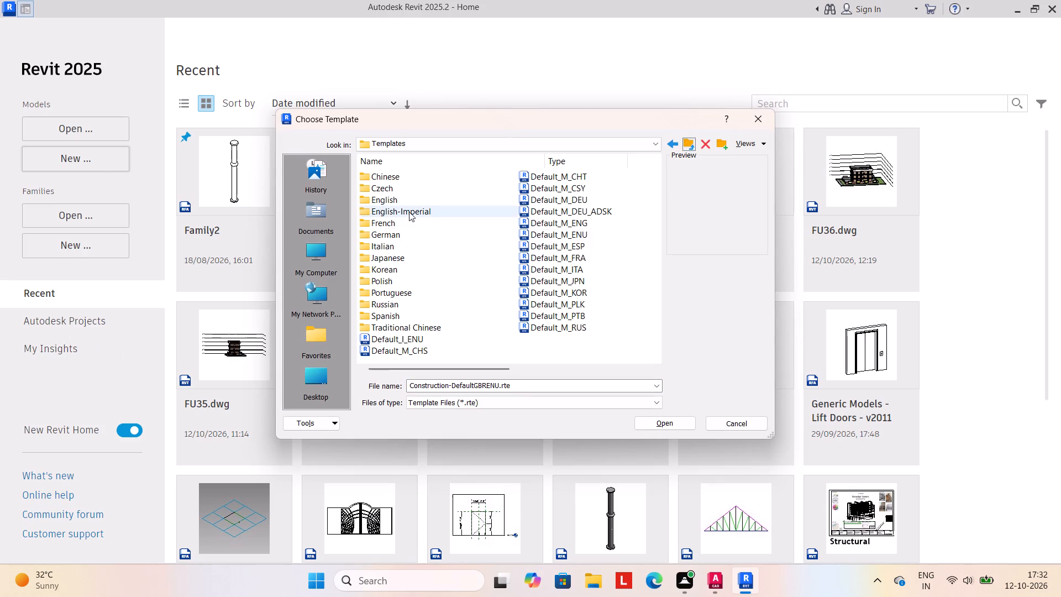
double_click(408, 212)
double_click(412, 199)
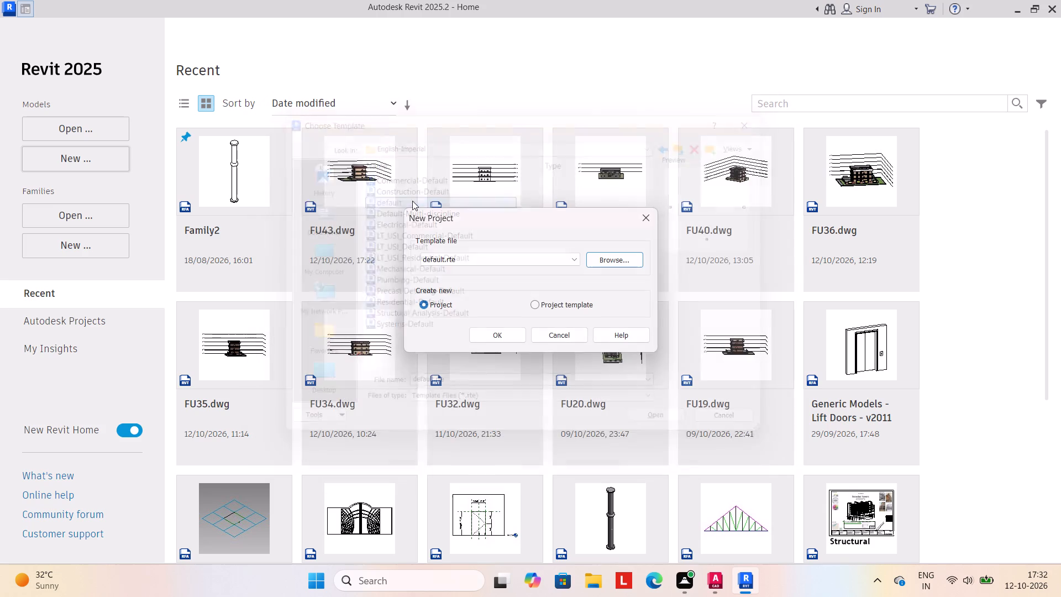
left_click(485, 331)
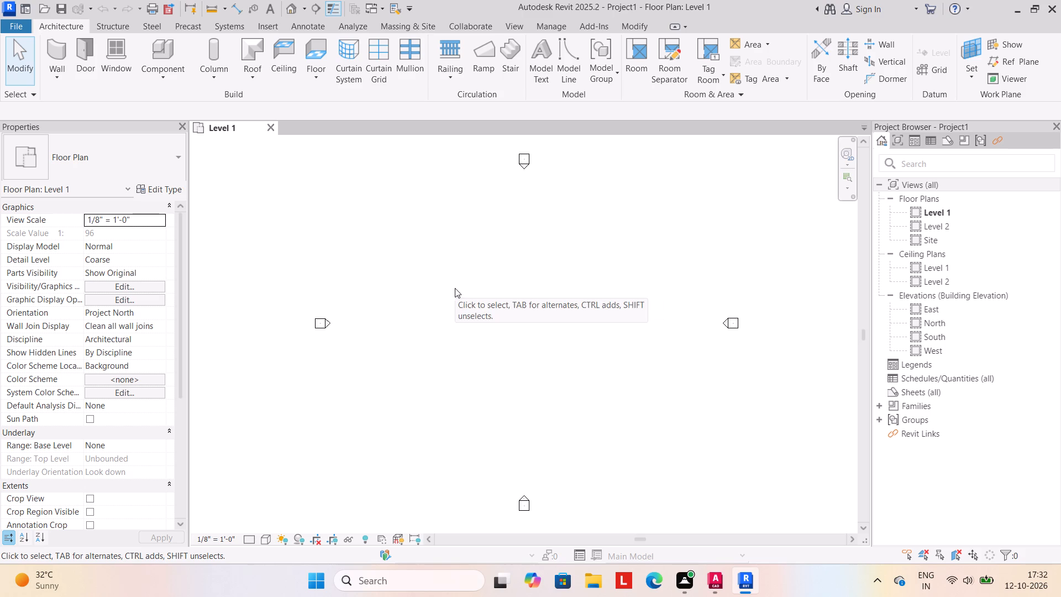
Link the CAD file FU44.dwg from the Desktop into Level 1 with Auto - Center to Center positioning.
left_click(264, 27)
left_click(109, 75)
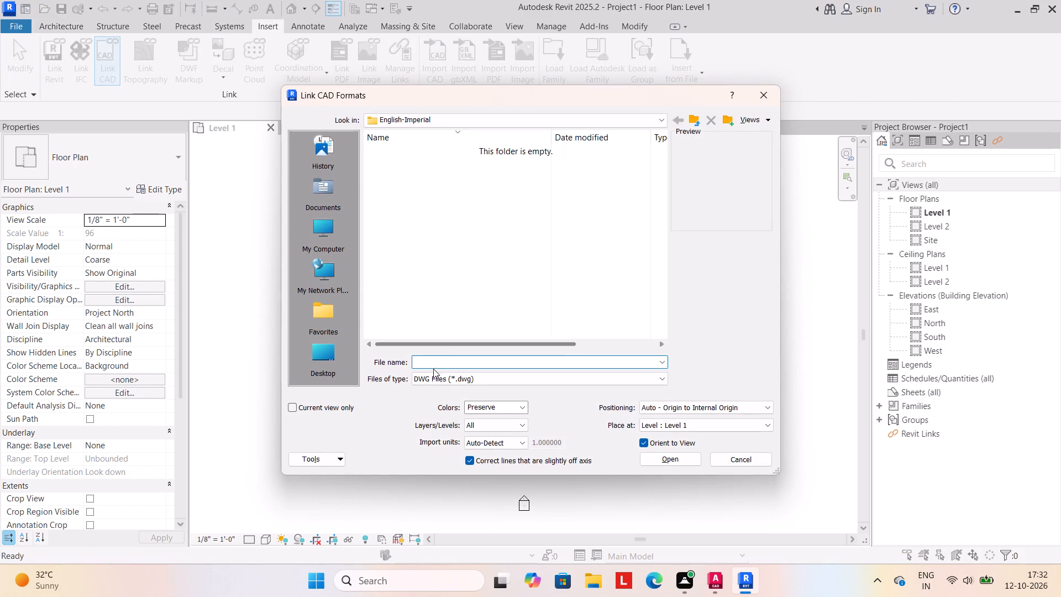
left_click(327, 352)
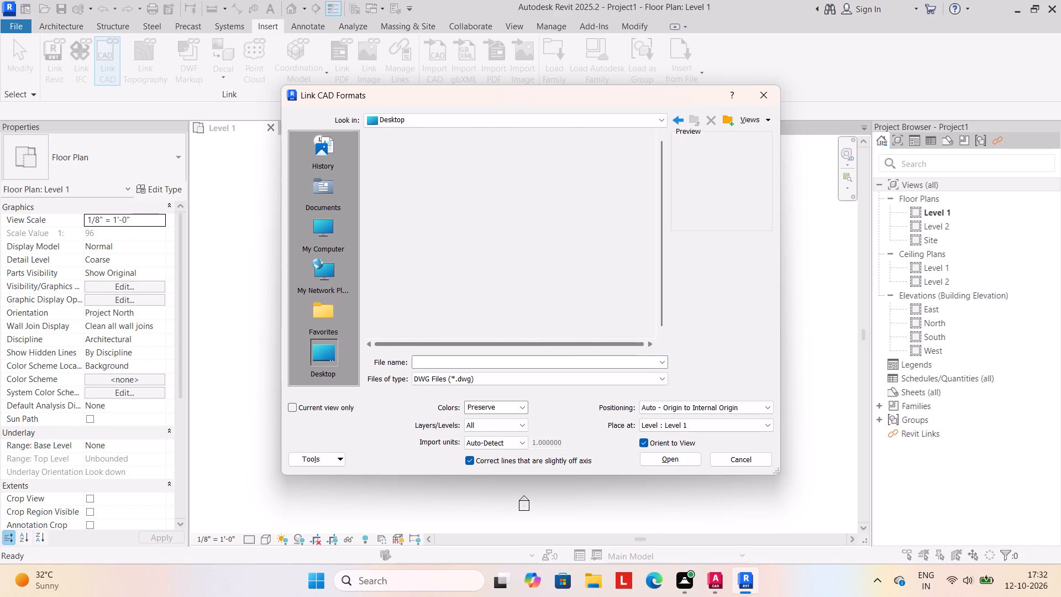
left_click(426, 365)
key("f")
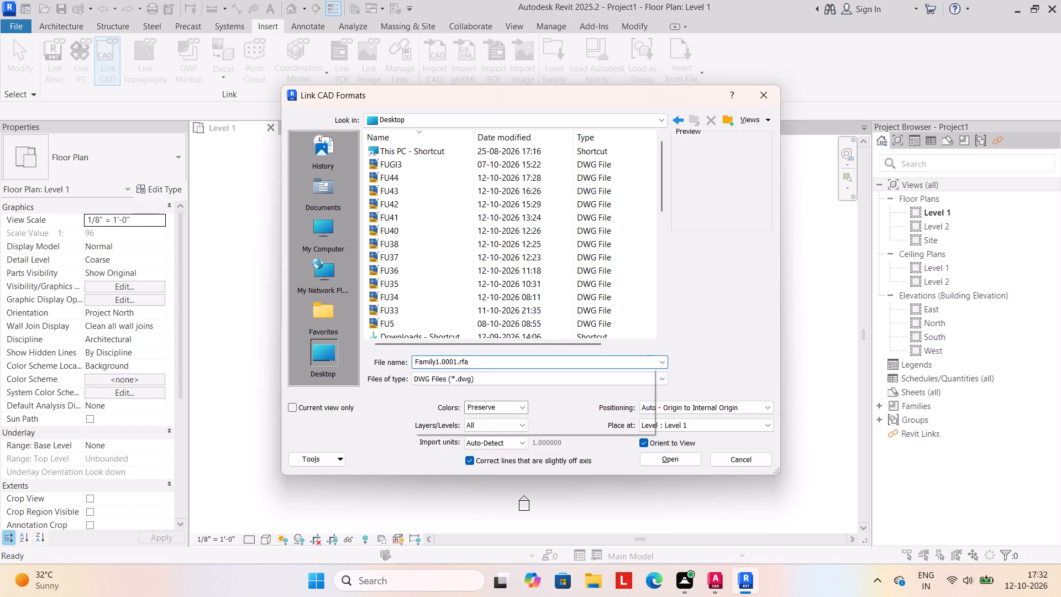
key("u")
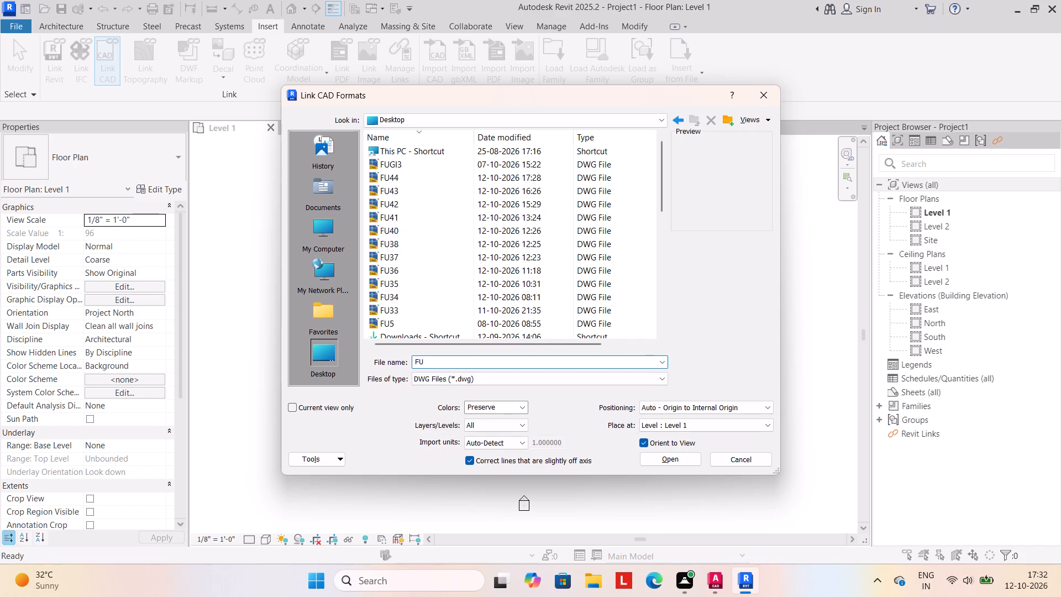
type("44")
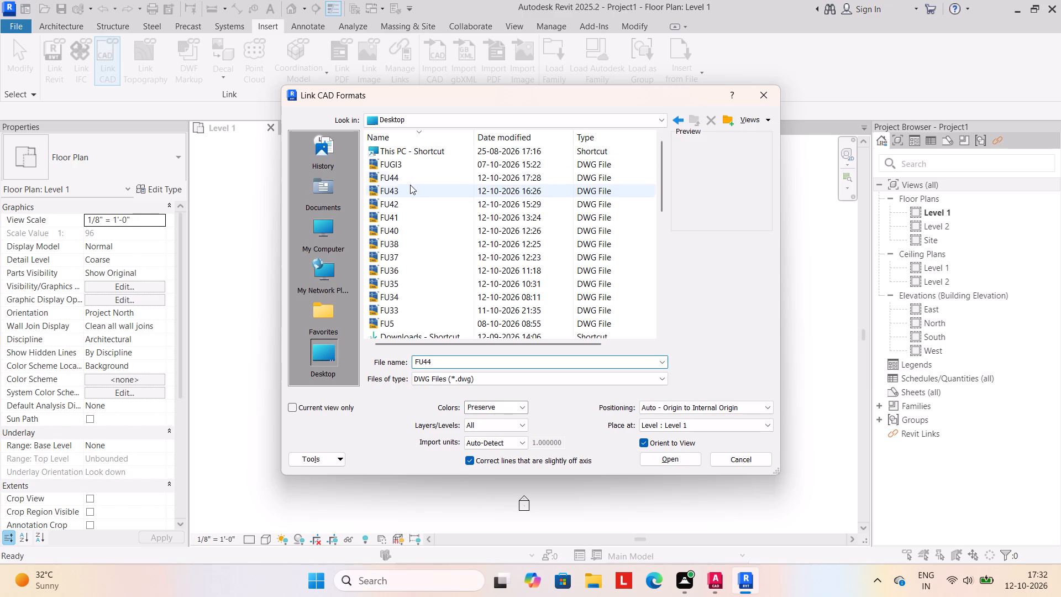
left_click(412, 174)
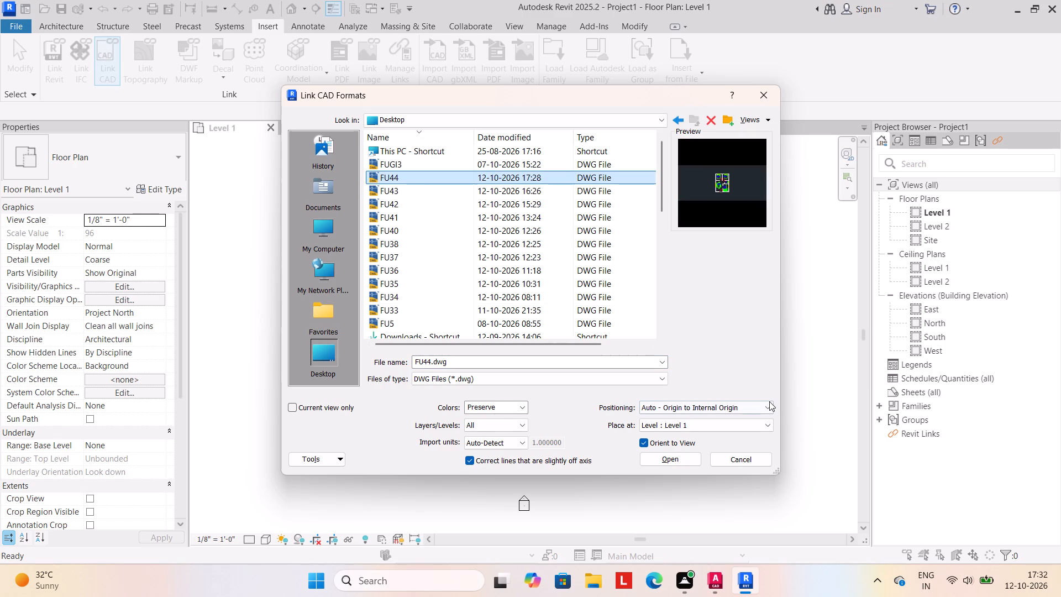
left_click(769, 401)
left_click(753, 417)
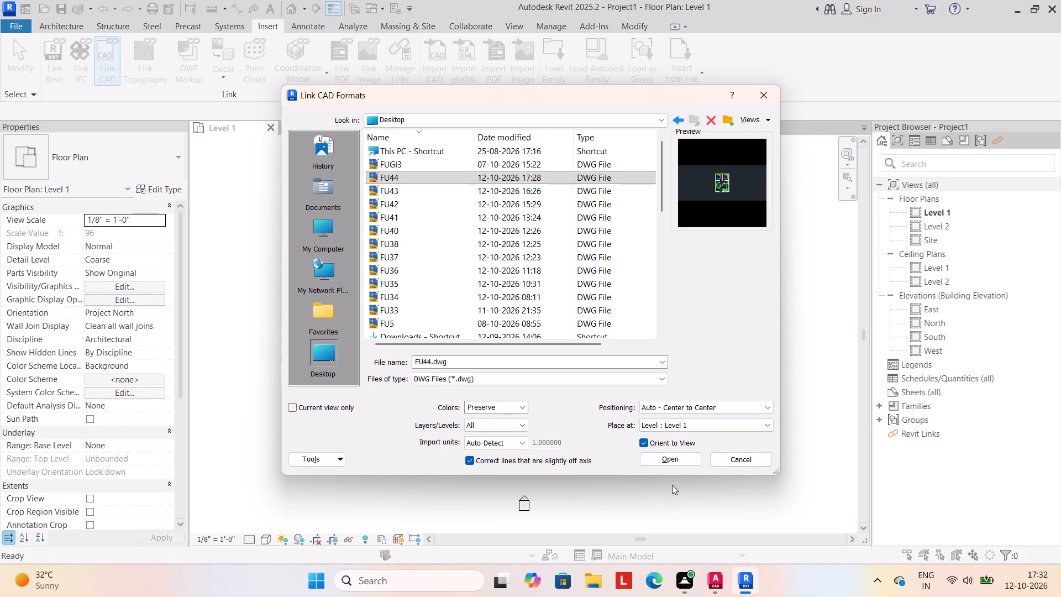
left_click(670, 463)
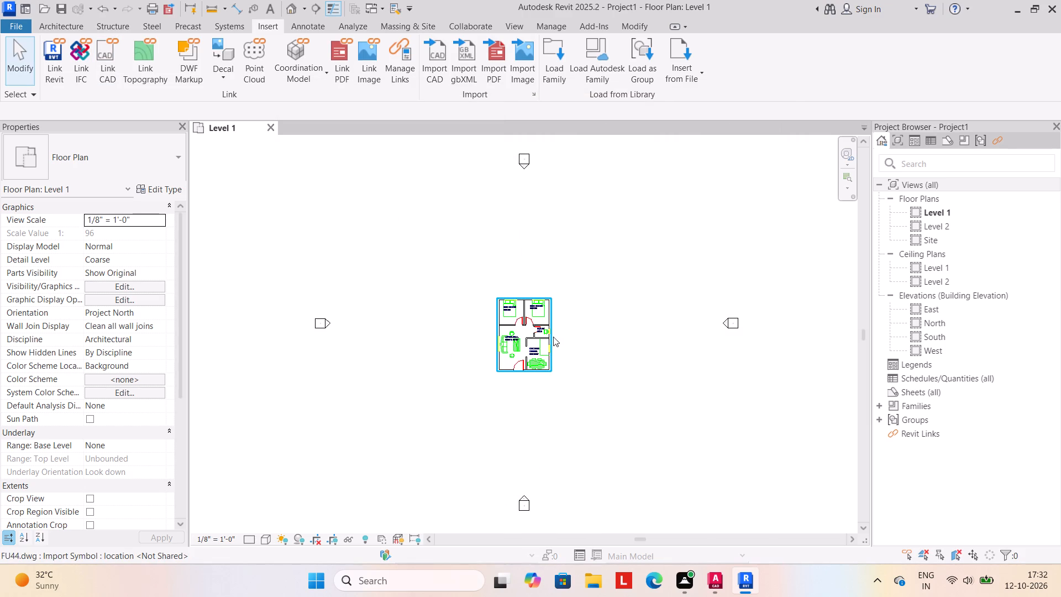
Start the Wall tool and duplicate the Generic - 8" basic wall type under the name WALL9".
scroll(548, 329, "up", 3)
scroll(491, 321, "up", 4)
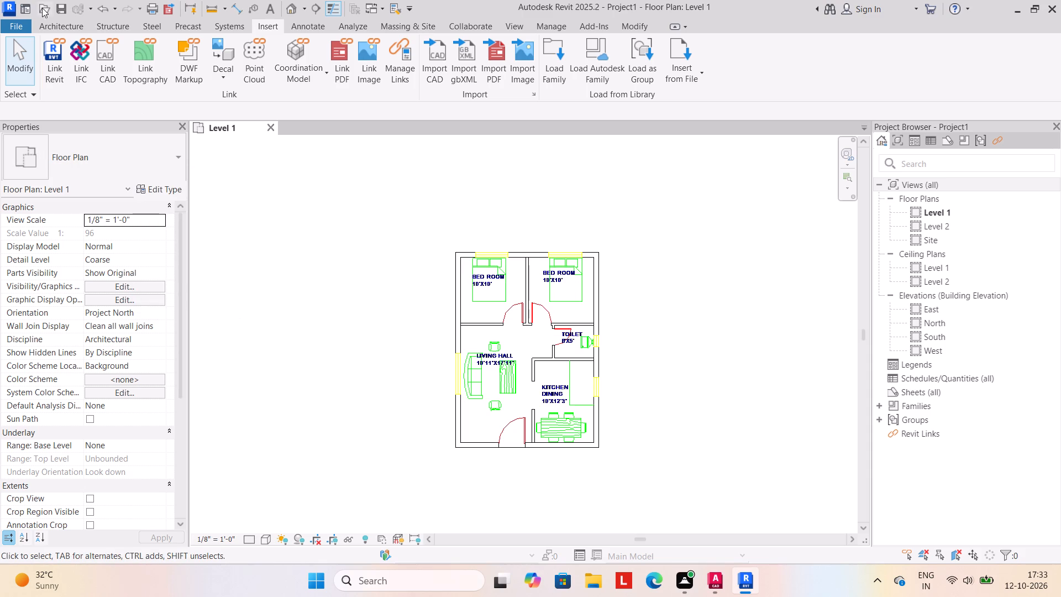
left_click(60, 21)
left_click(47, 76)
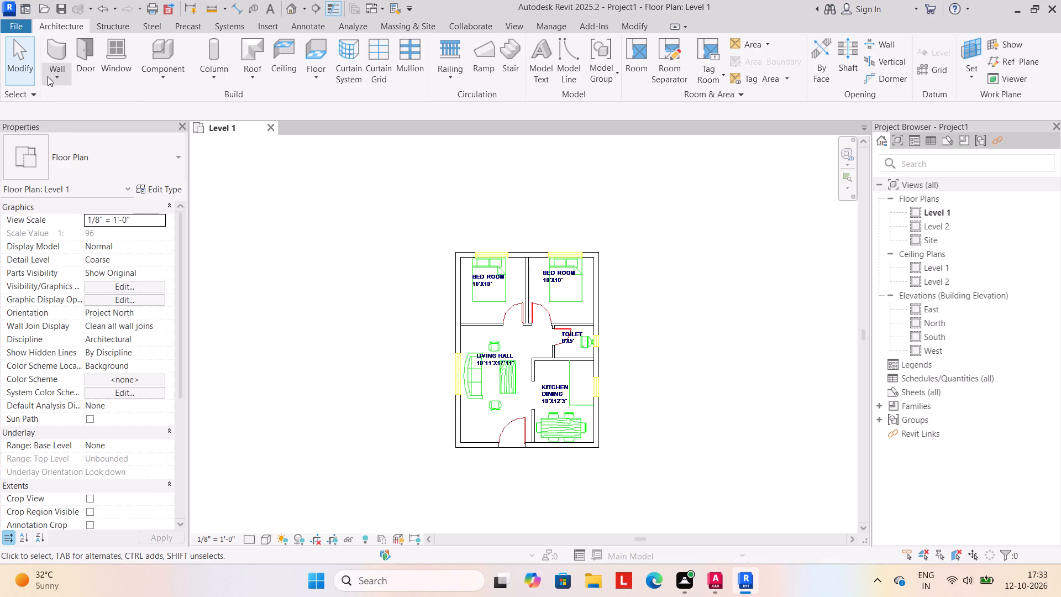
left_click(86, 99)
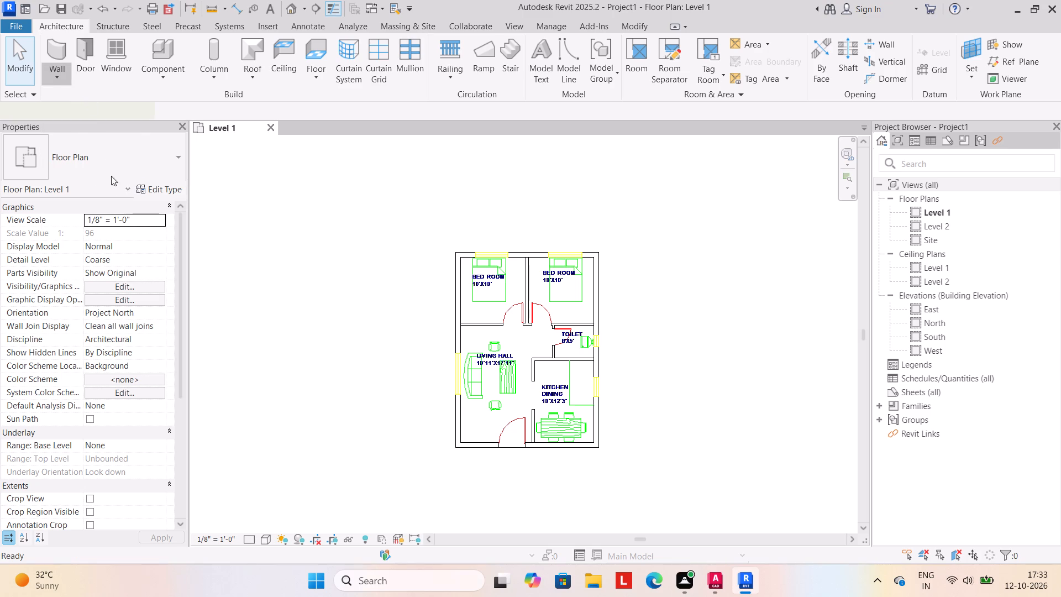
left_click(159, 185)
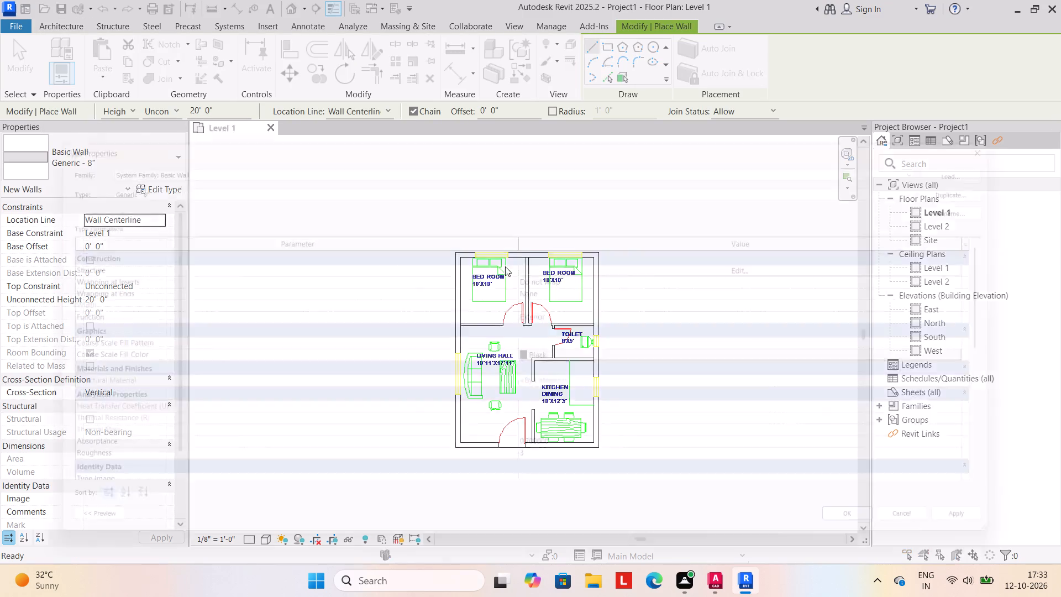
left_click(997, 179)
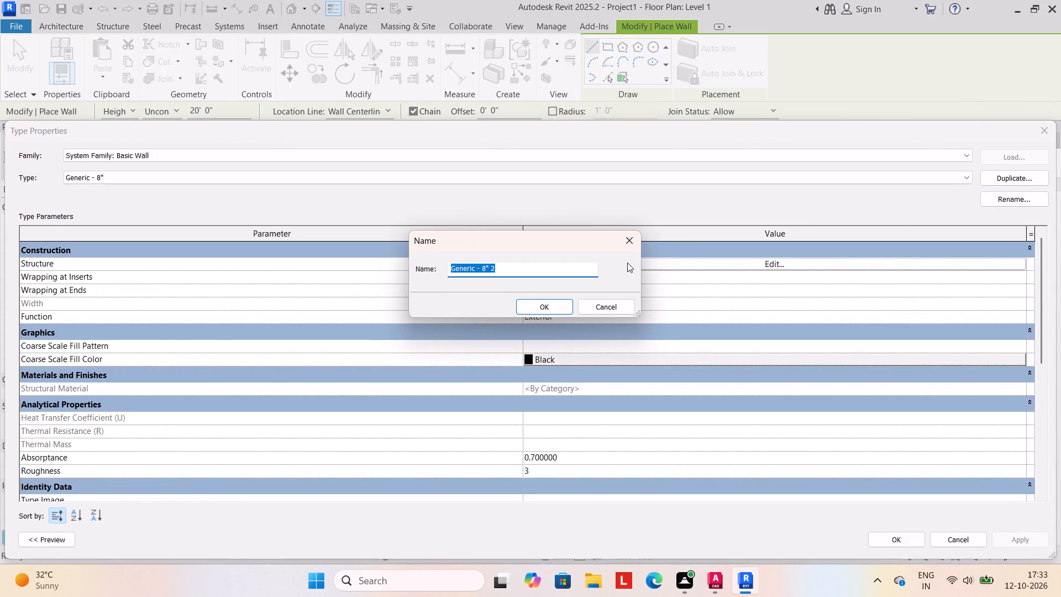
type("WALL")
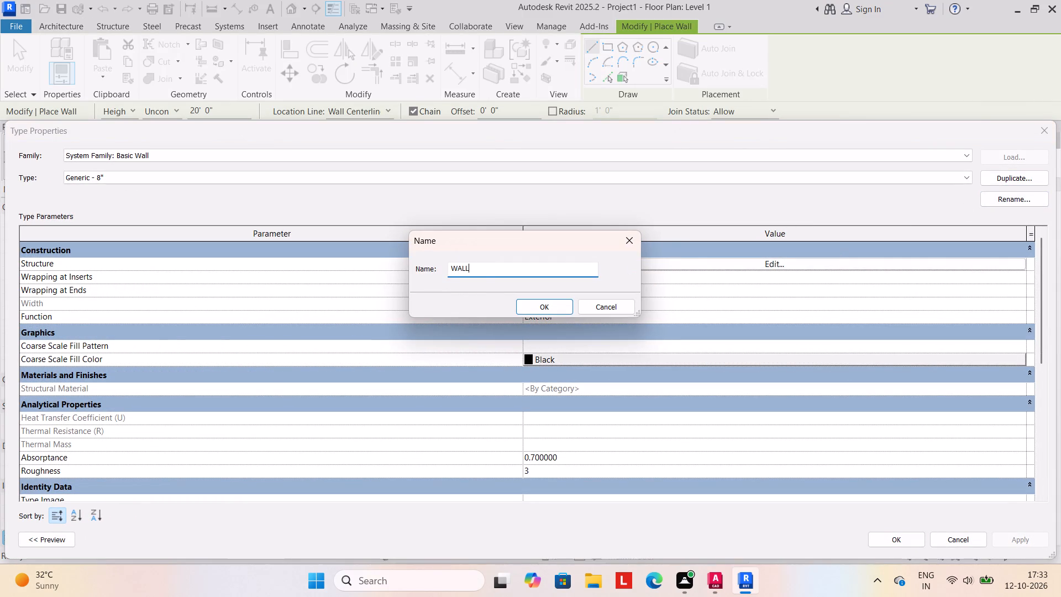
type("9\"")
left_click(556, 306)
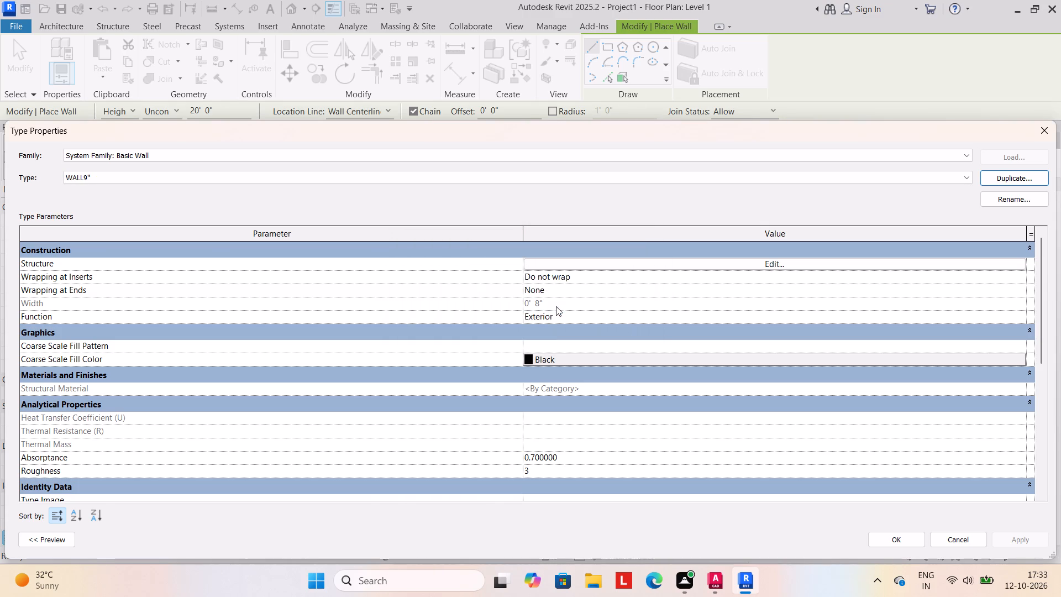
Set the structure layer thickness of the WALL9" type to 9" and apply the type properties.
left_click(645, 265)
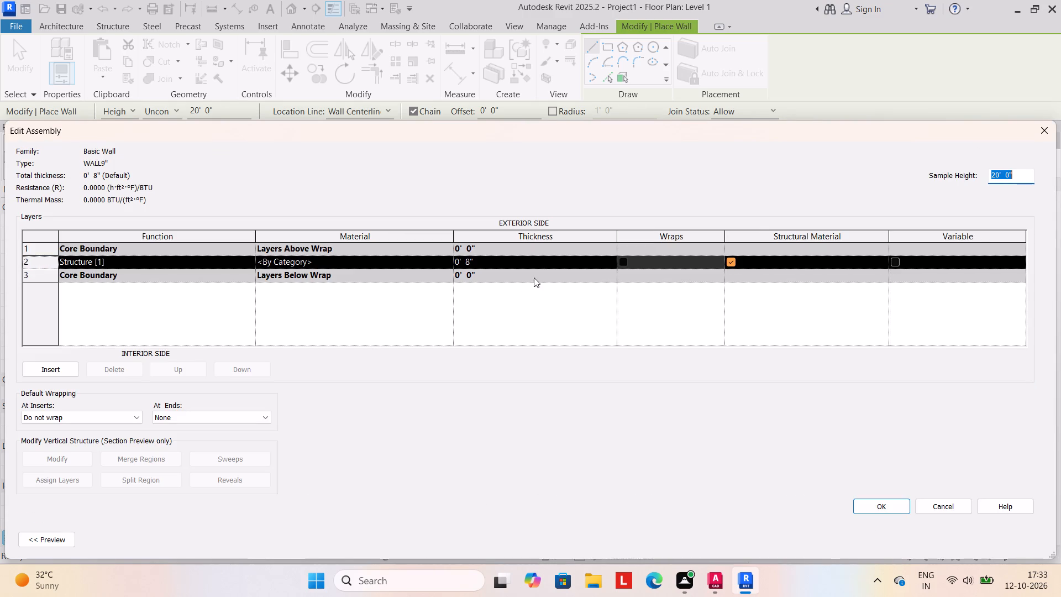
left_click(509, 263)
type("9\"")
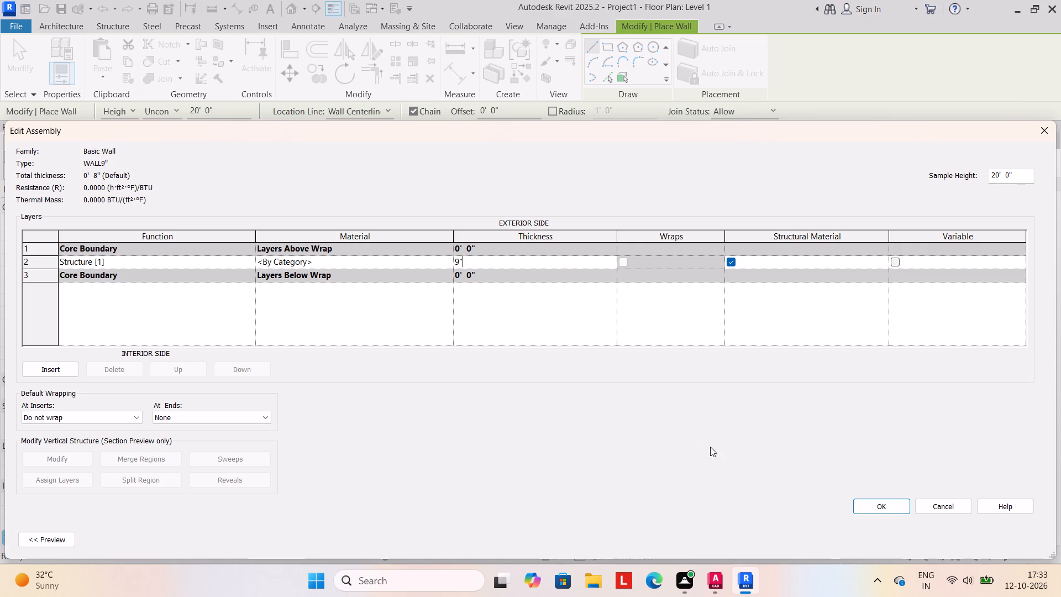
left_click(877, 507)
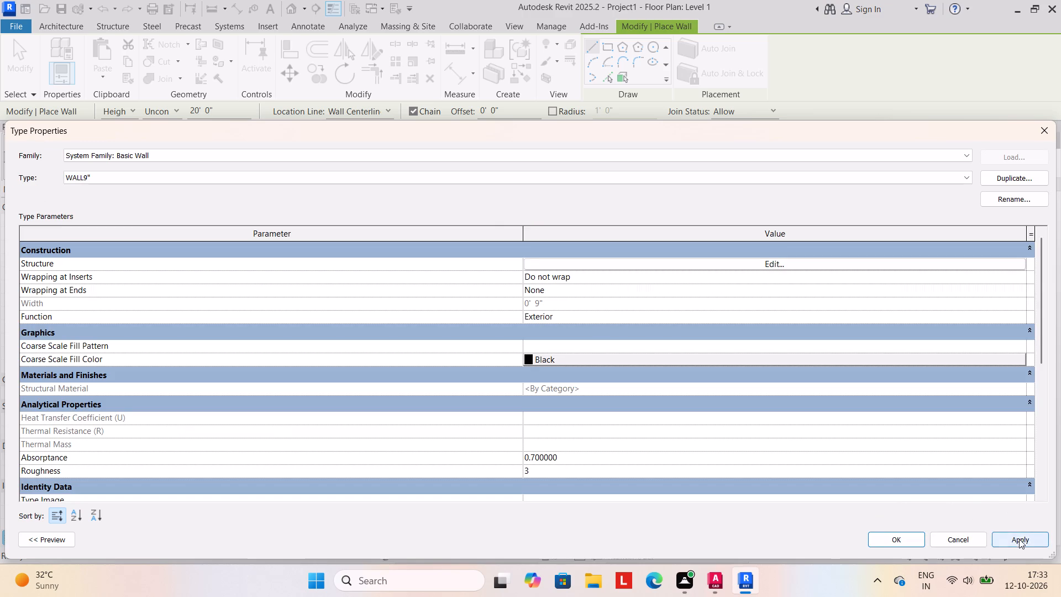
left_click(1019, 539)
left_click(897, 536)
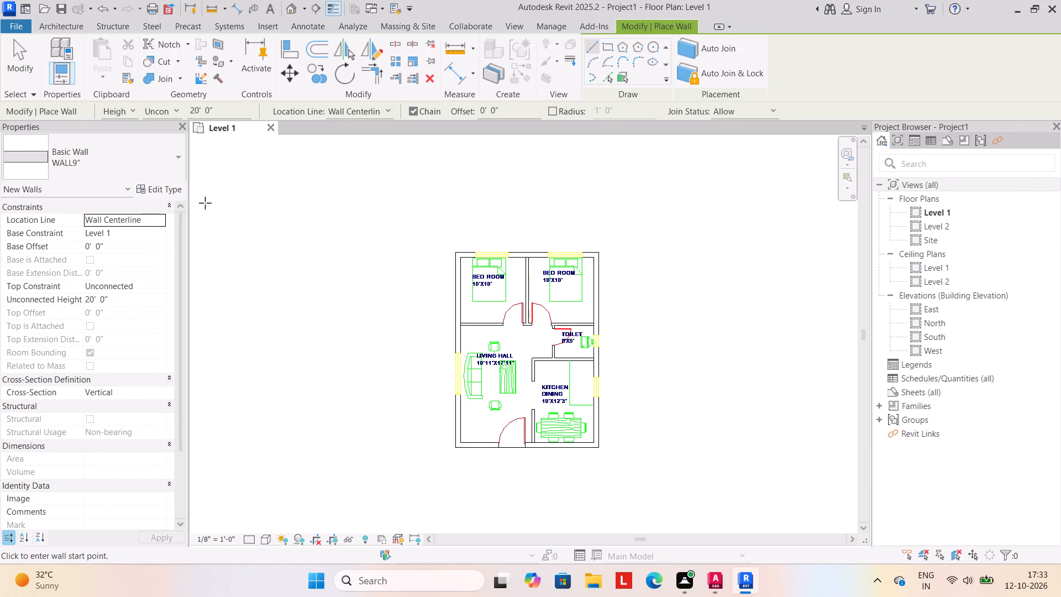
Duplicate the WALL9" type under the name WALL4.5".
left_click(152, 190)
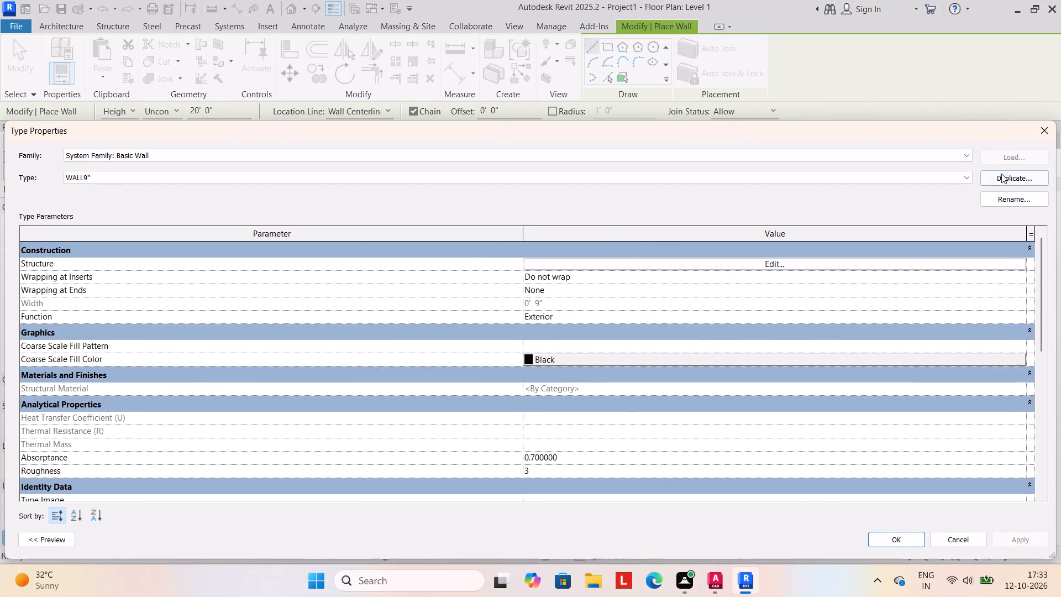
left_click(1002, 173)
type("WALL")
type("4.5\"")
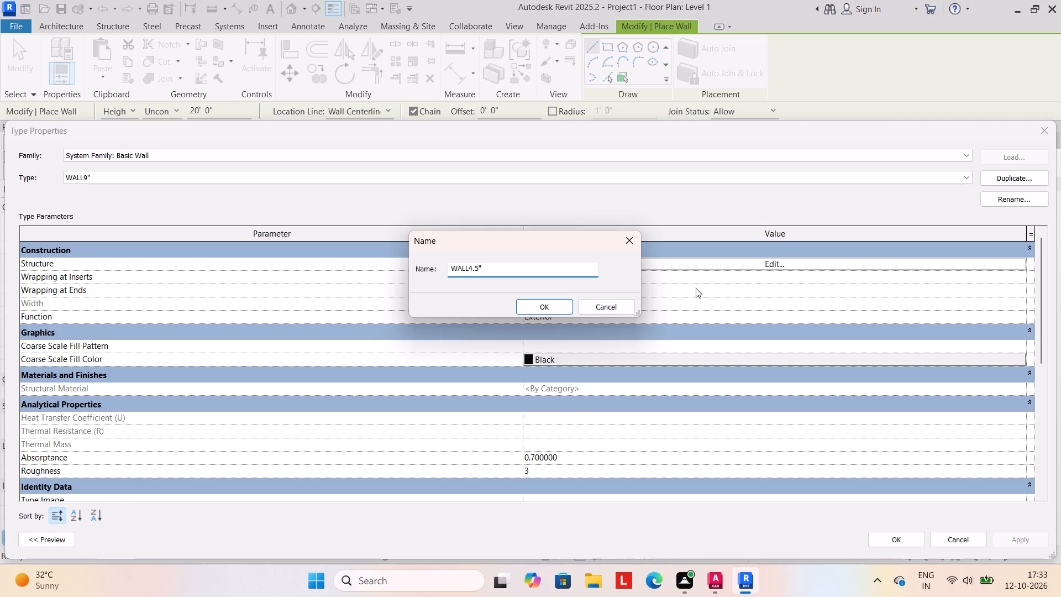
left_click(531, 304)
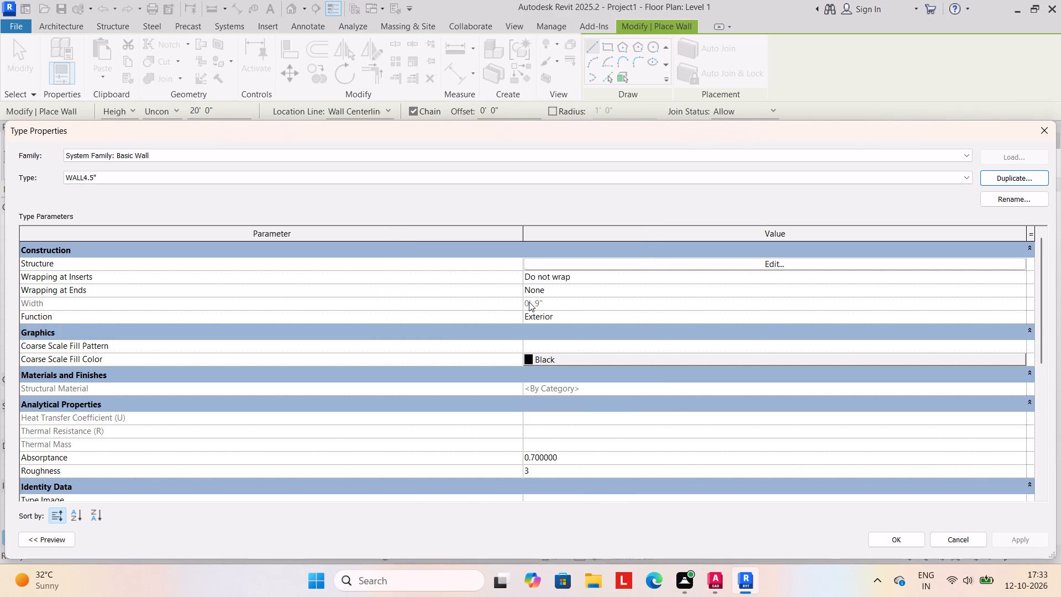
Set the structure layer thickness of the WALL4.5" type to 4.5" and apply the type properties.
left_click(737, 258)
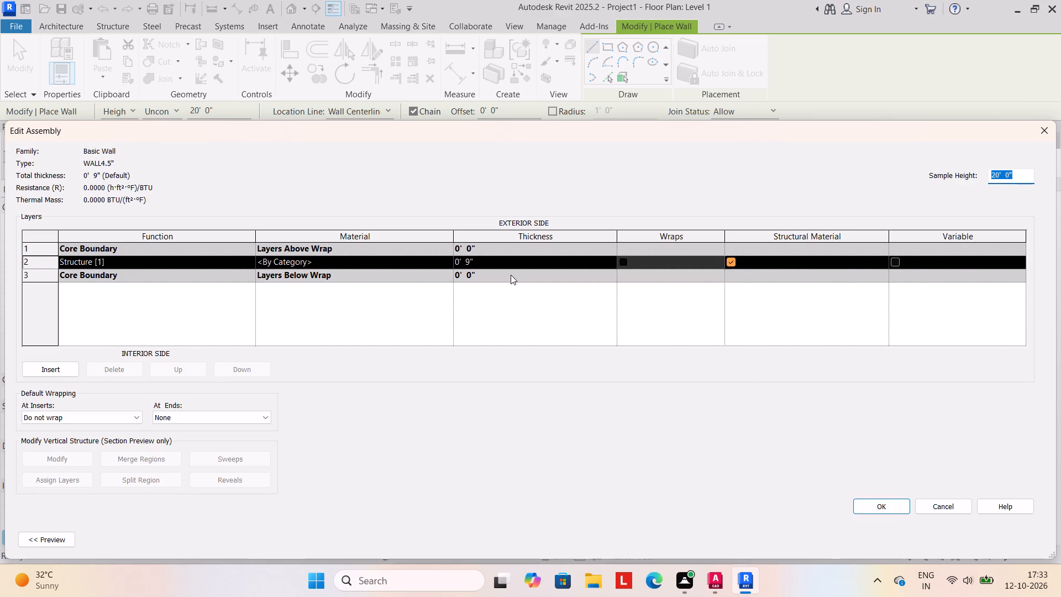
left_click(505, 264)
key("4")
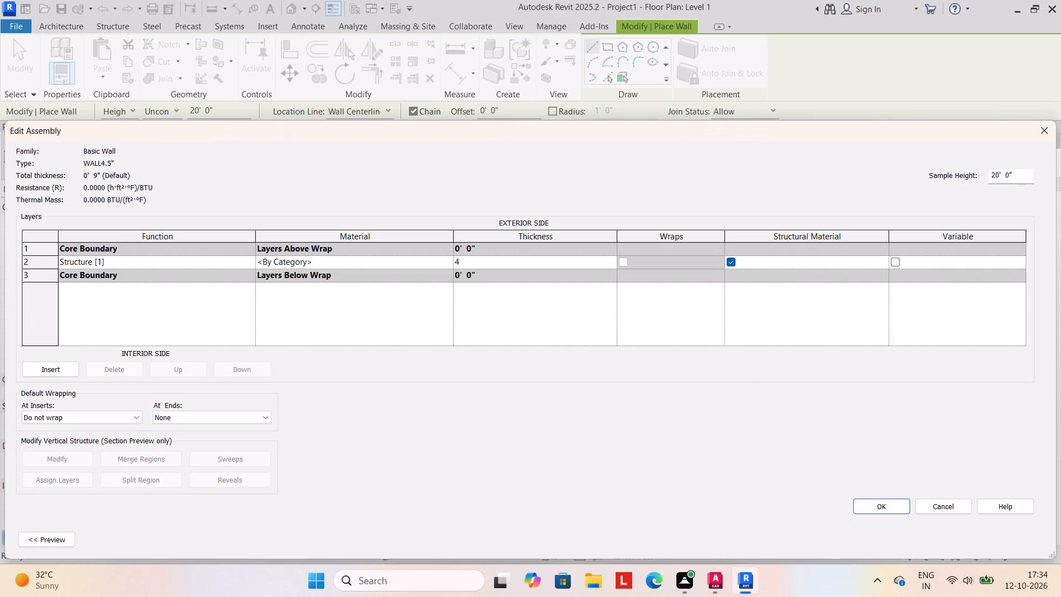
type(".5\"")
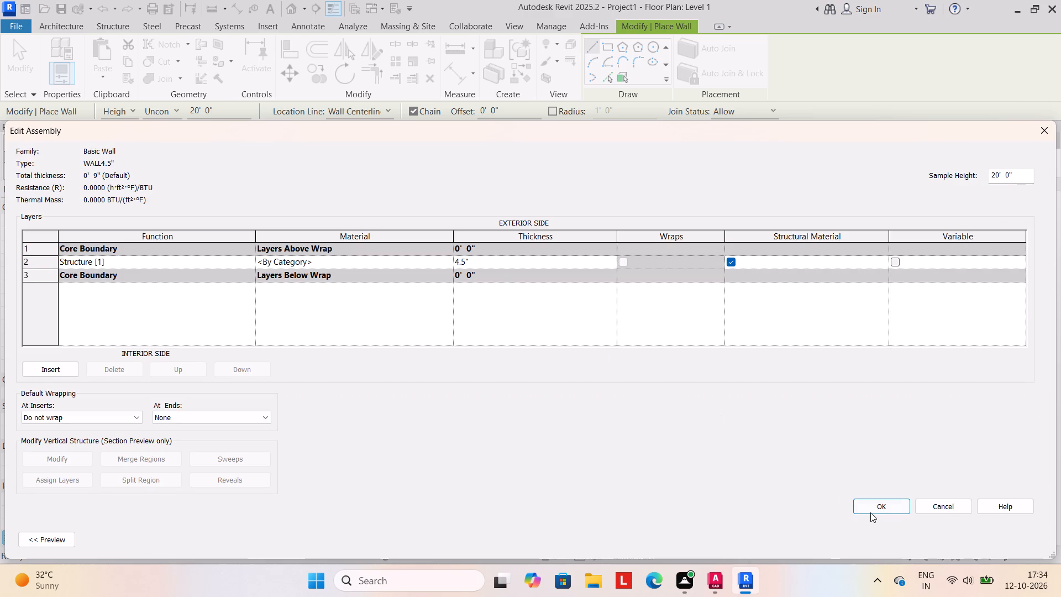
left_click(870, 508)
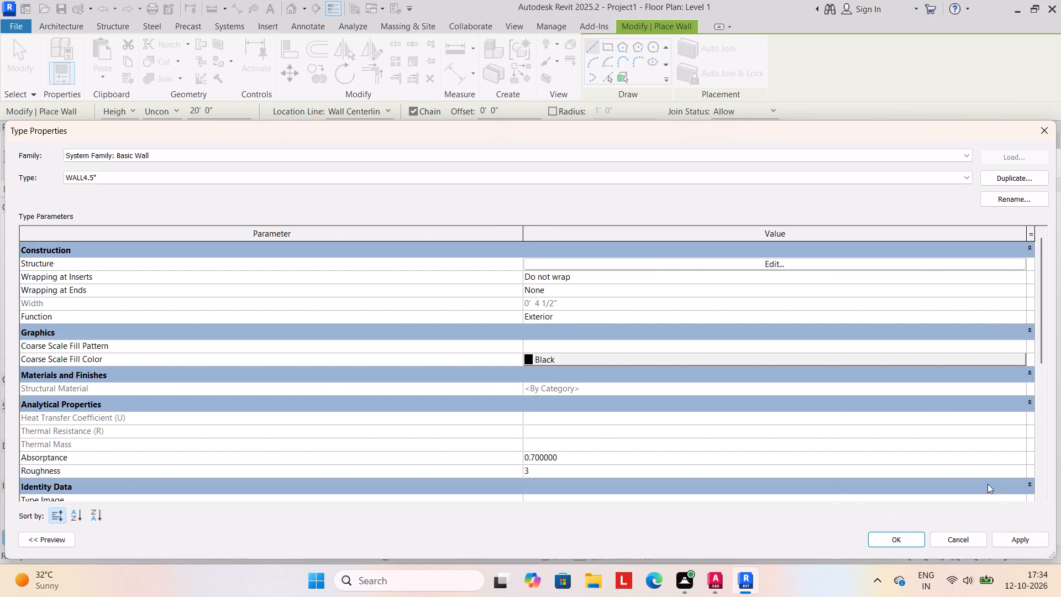
left_click(1020, 543)
left_click(896, 540)
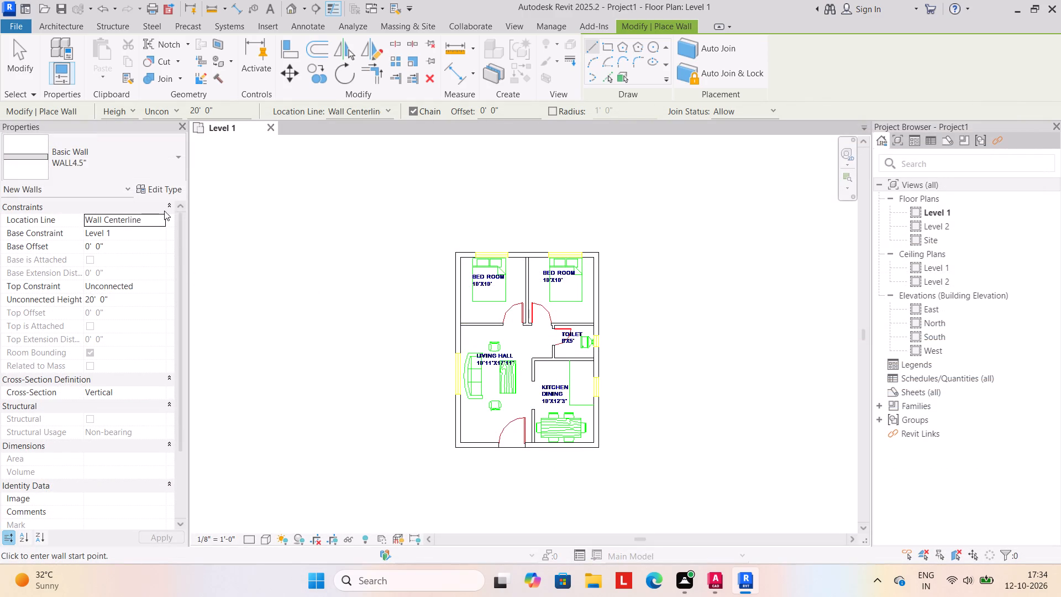
Switch the type for new walls to WALL9".
left_click(180, 157)
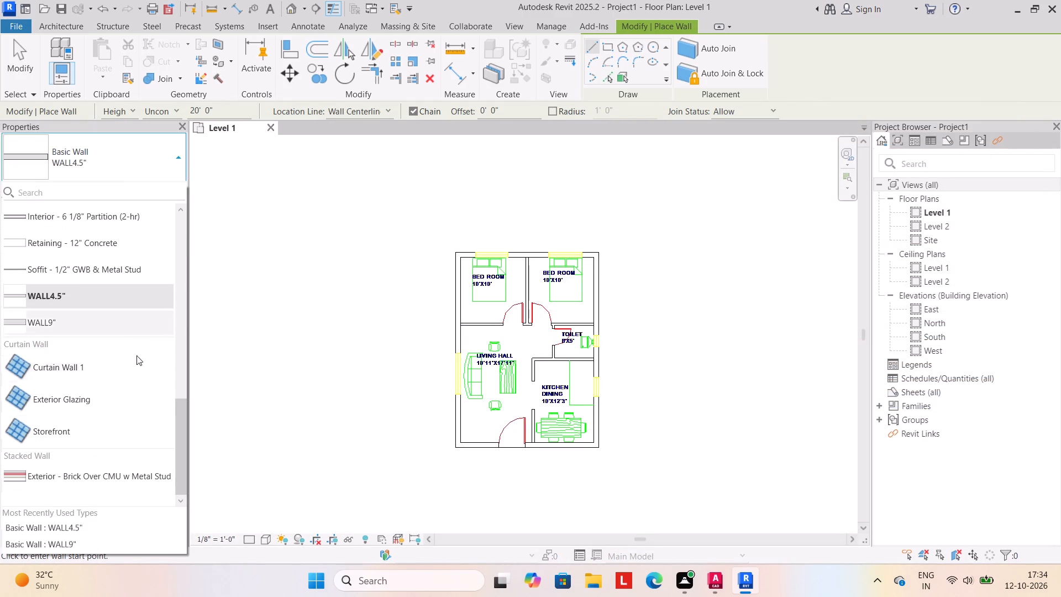
left_click(82, 543)
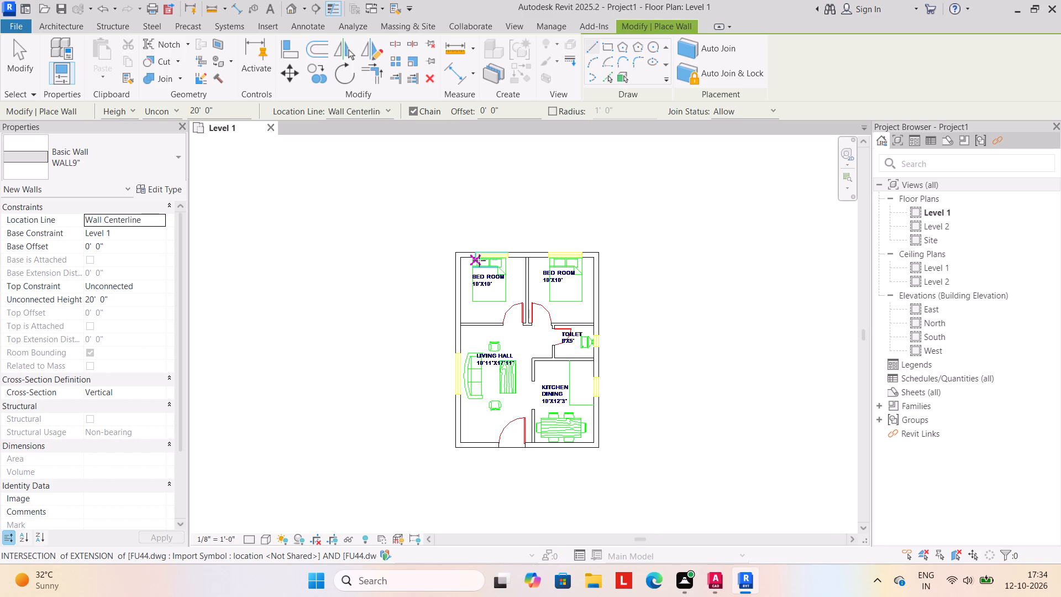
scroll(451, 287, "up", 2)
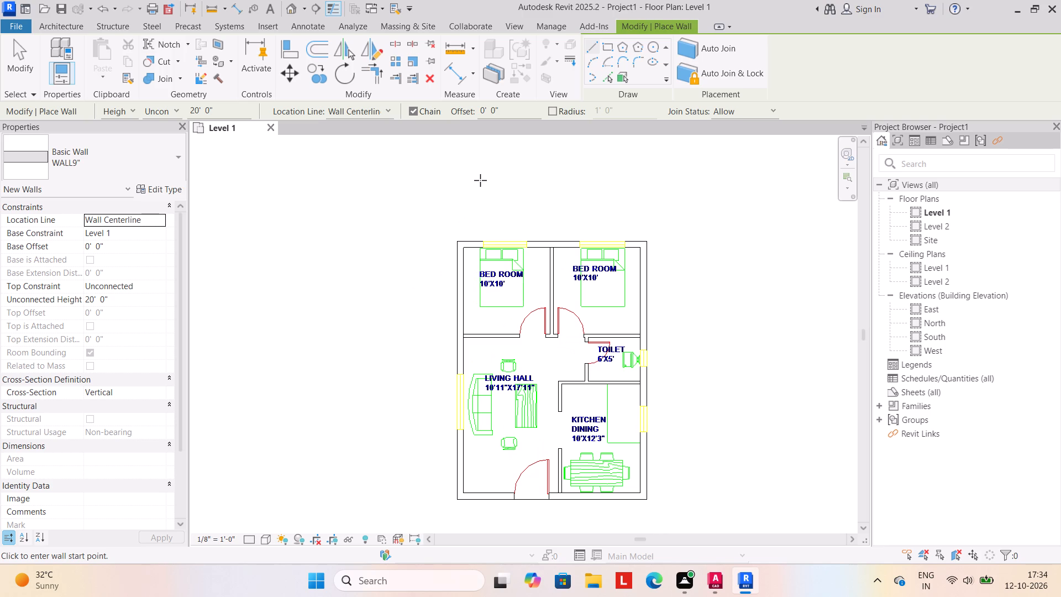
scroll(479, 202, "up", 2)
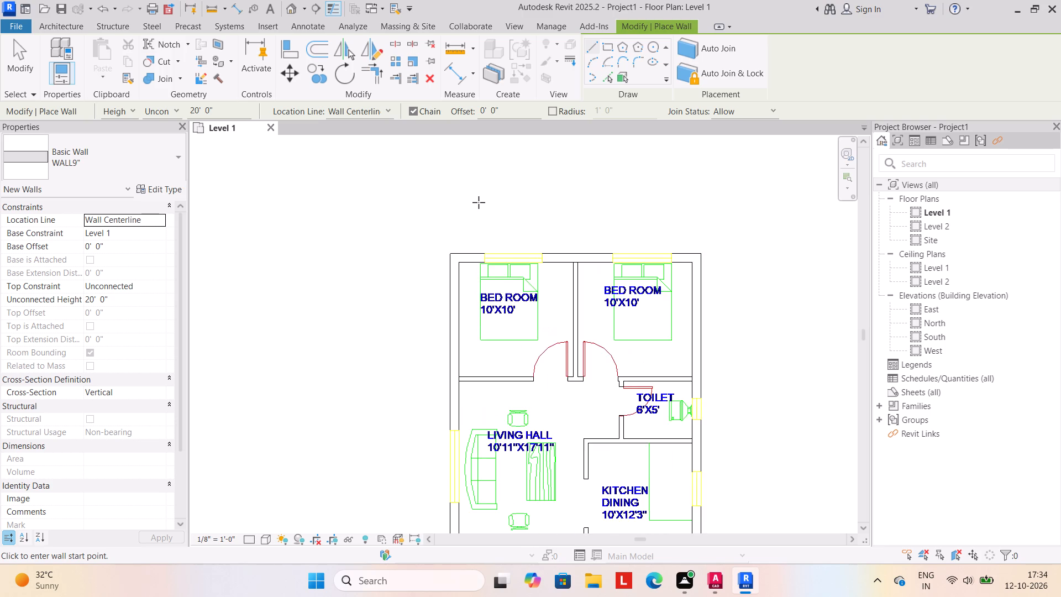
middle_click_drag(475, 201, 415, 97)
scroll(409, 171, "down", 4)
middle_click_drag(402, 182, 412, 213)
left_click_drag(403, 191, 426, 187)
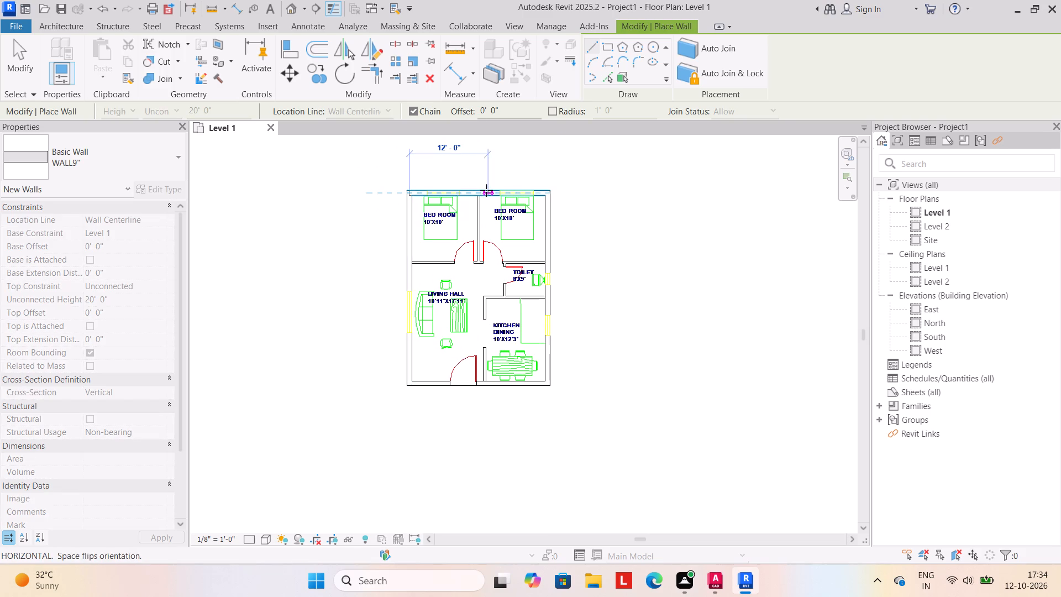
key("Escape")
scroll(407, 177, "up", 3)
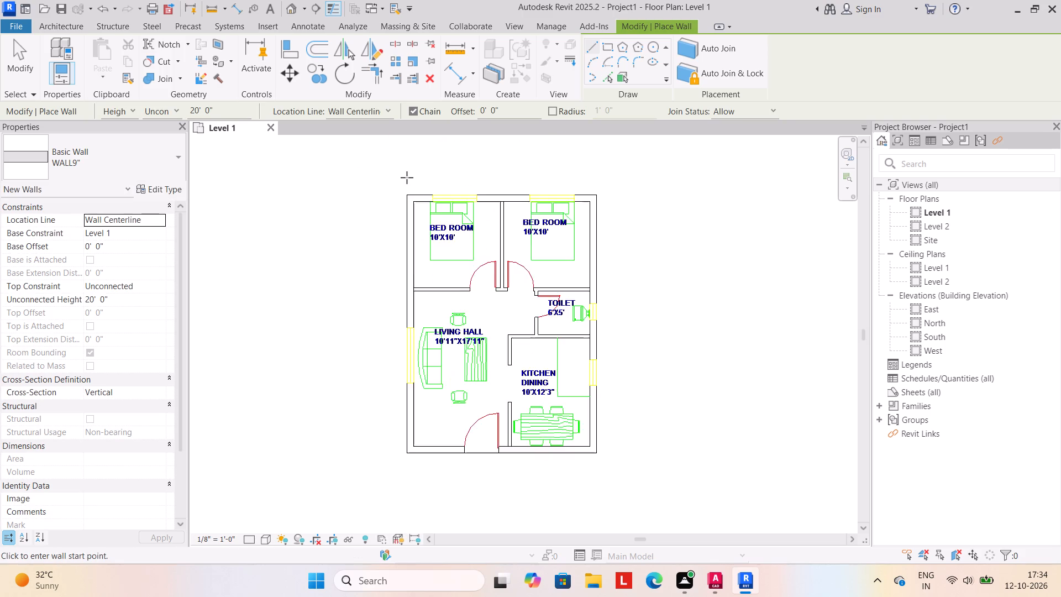
Set the new walls' unconnected height to 10' and their location line to Finish Face: Interior.
left_click(125, 305)
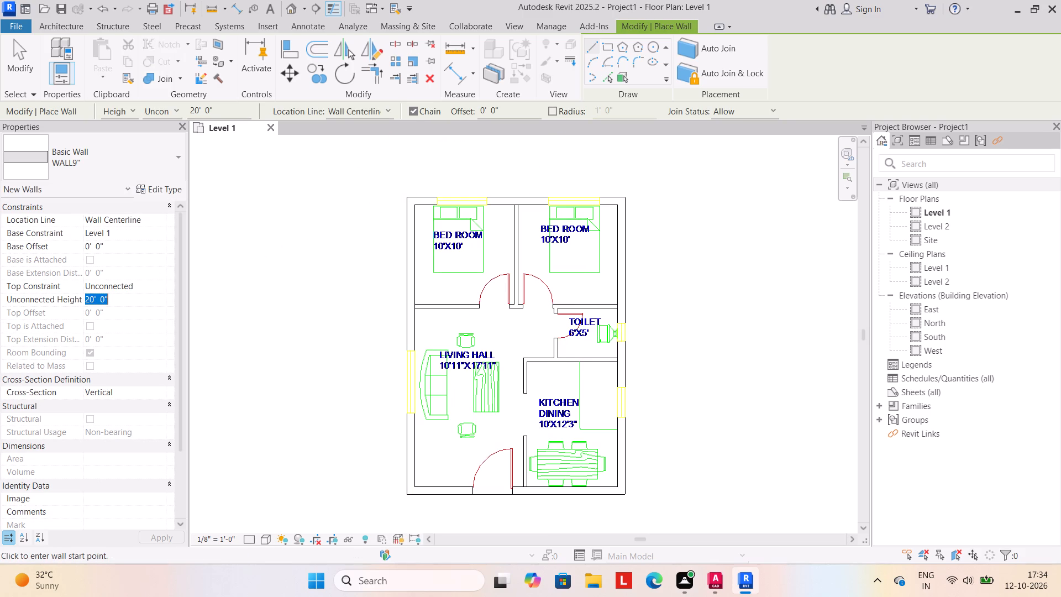
type("10'")
key("Return")
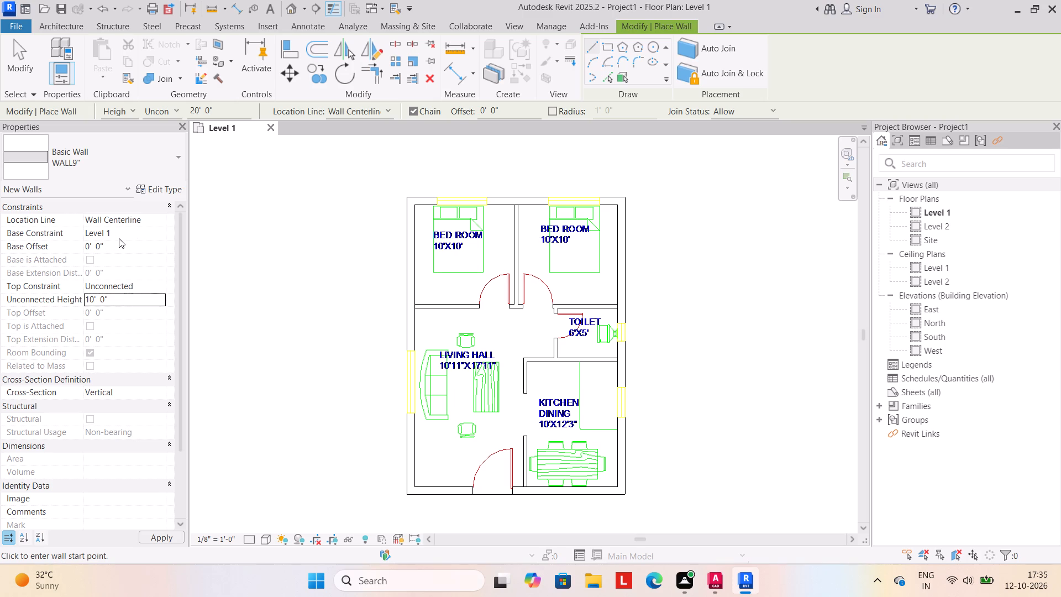
scroll(548, 289, "up", 2)
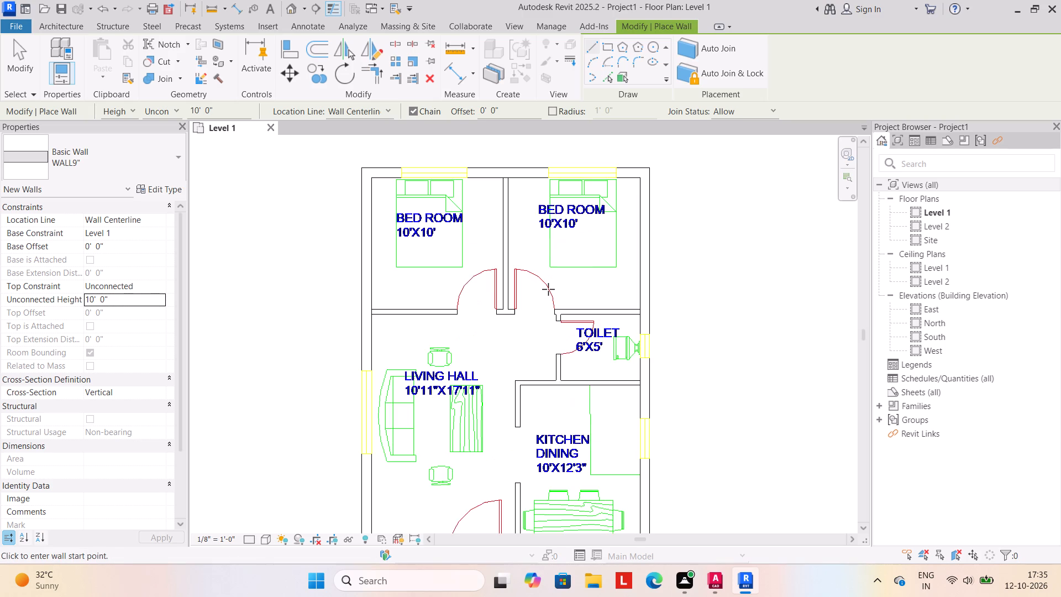
scroll(546, 290, "down", 4)
scroll(526, 290, "up", 2)
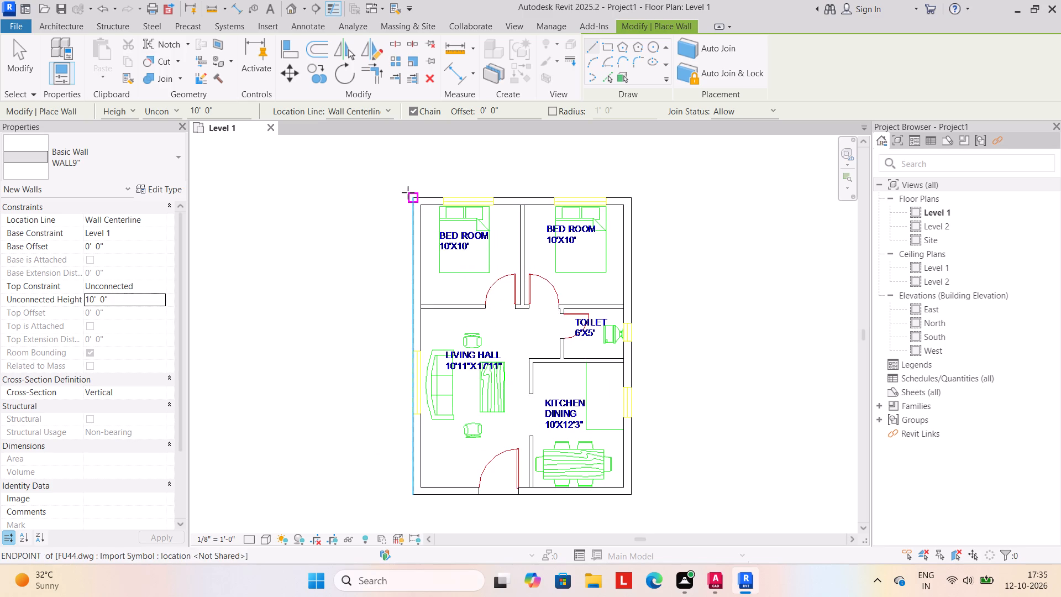
left_click(155, 216)
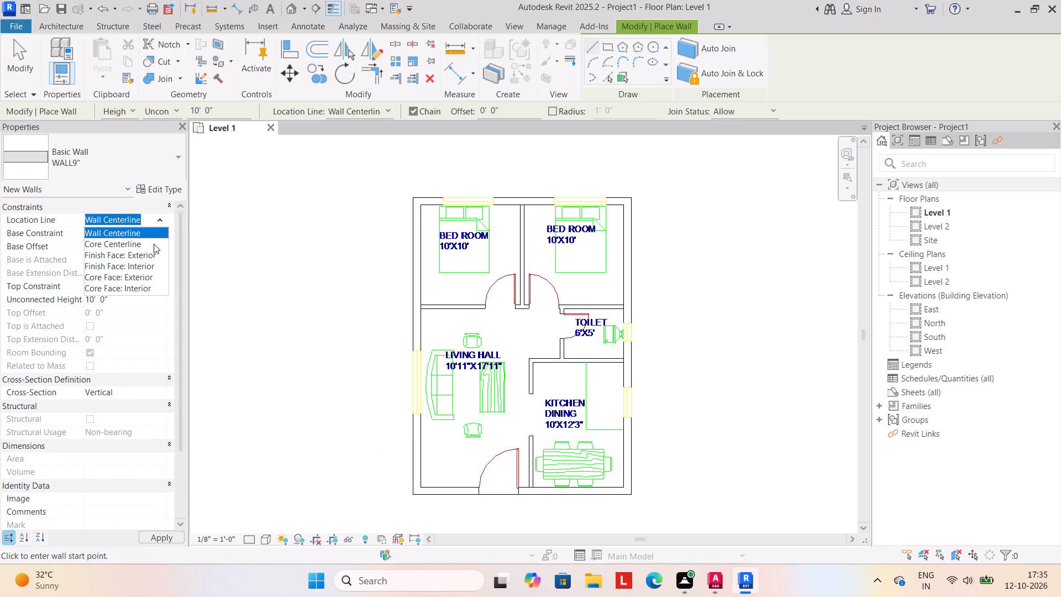
left_click(154, 265)
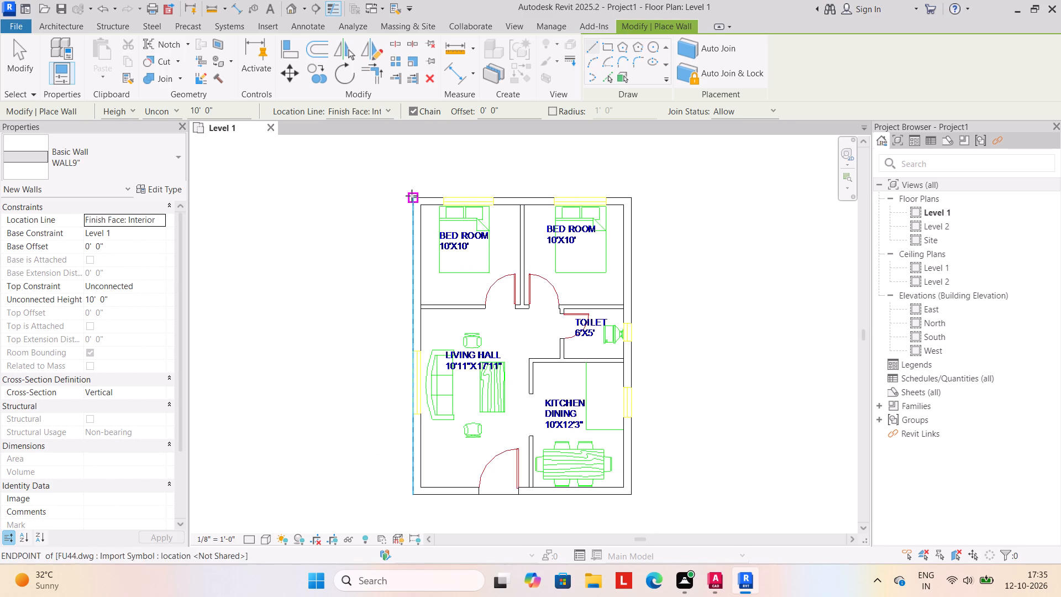
Draw the four WALL9" exterior walls as a closed loop along the plan's outer outline, about 21' 10 1/2" wide.
left_click_drag(412, 196, 419, 196)
key("space")
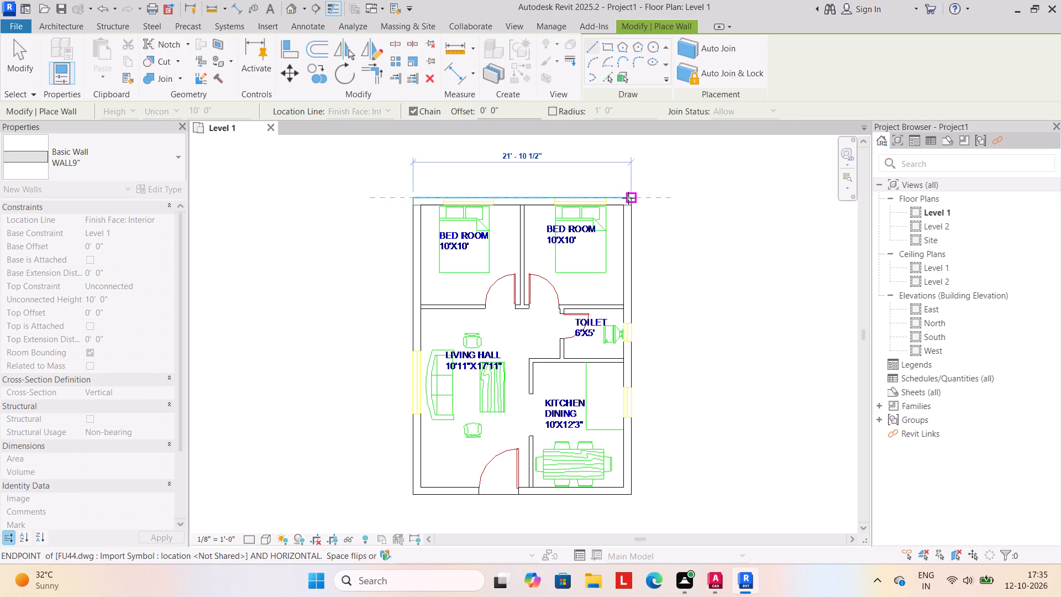
left_click_drag(628, 198, 628, 203)
middle_click_drag(642, 402, 622, 351)
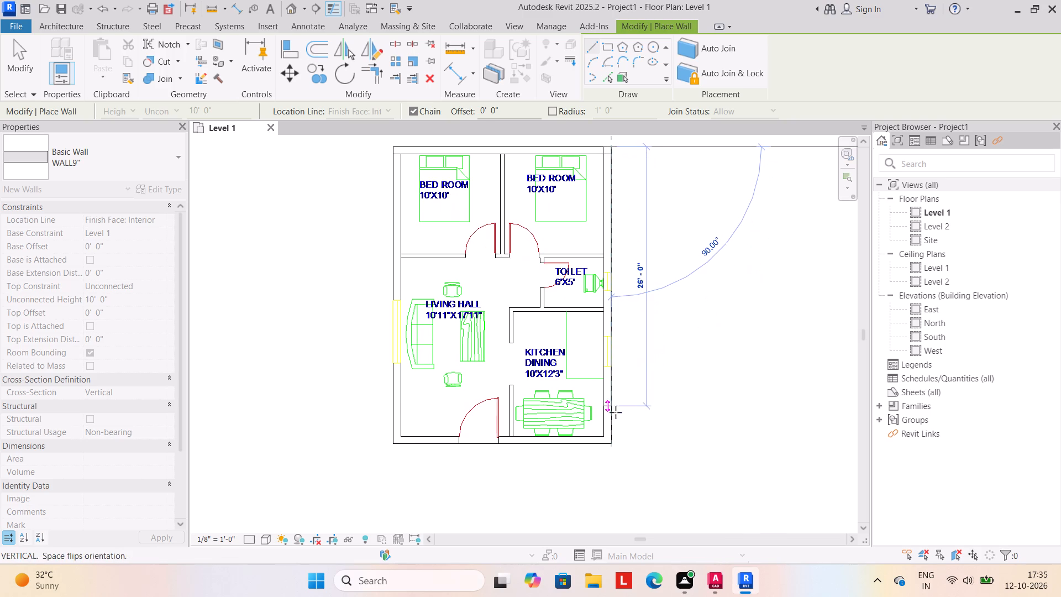
left_click(607, 444)
left_click(396, 447)
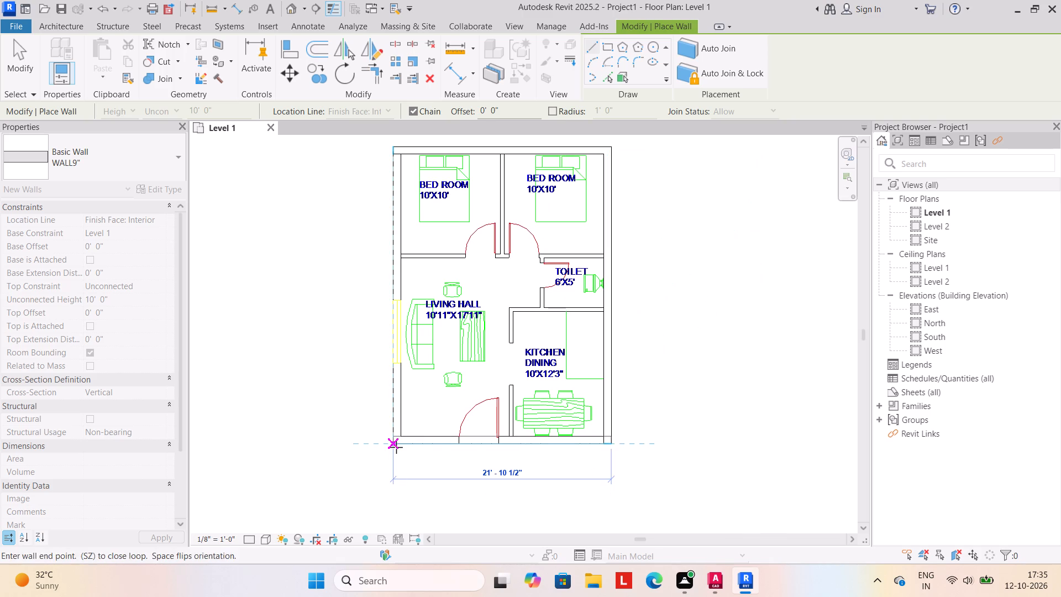
double_click(395, 153)
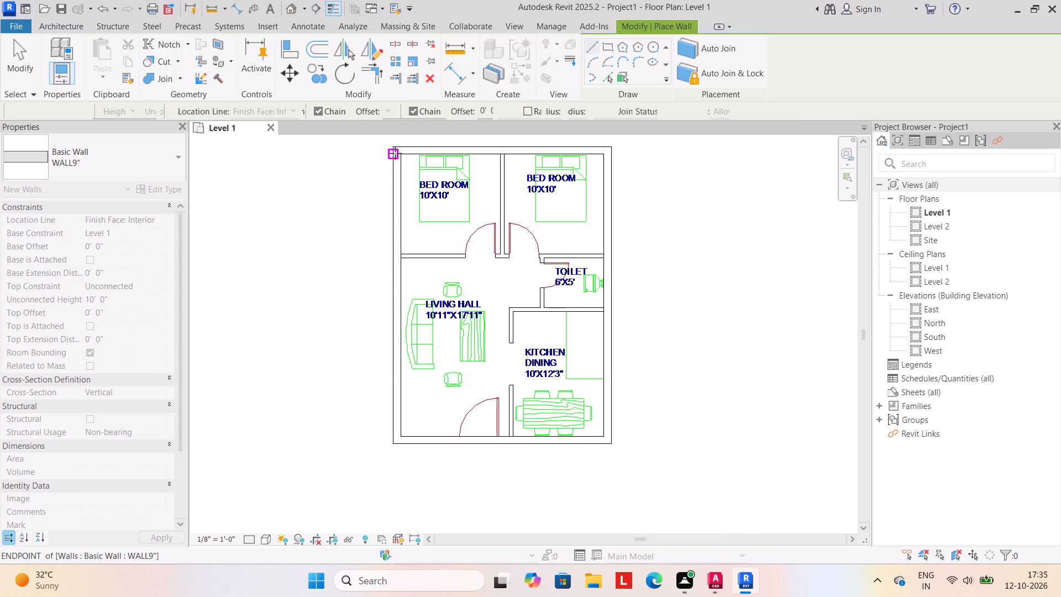
key("Escape")
scroll(380, 365, "down", 2)
middle_click_drag(367, 383, 365, 416)
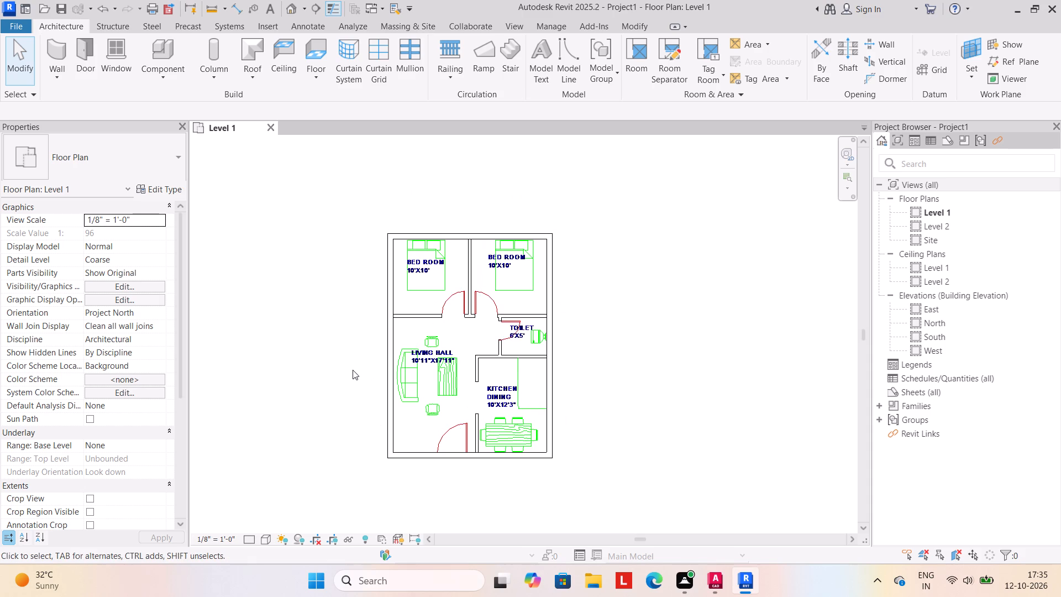
Draw a straight WALL4.5" partition between the bedrooms and the living hall, spanning between the inner faces of the two side exterior walls.
scroll(353, 370, "up", 2)
left_click(175, 155)
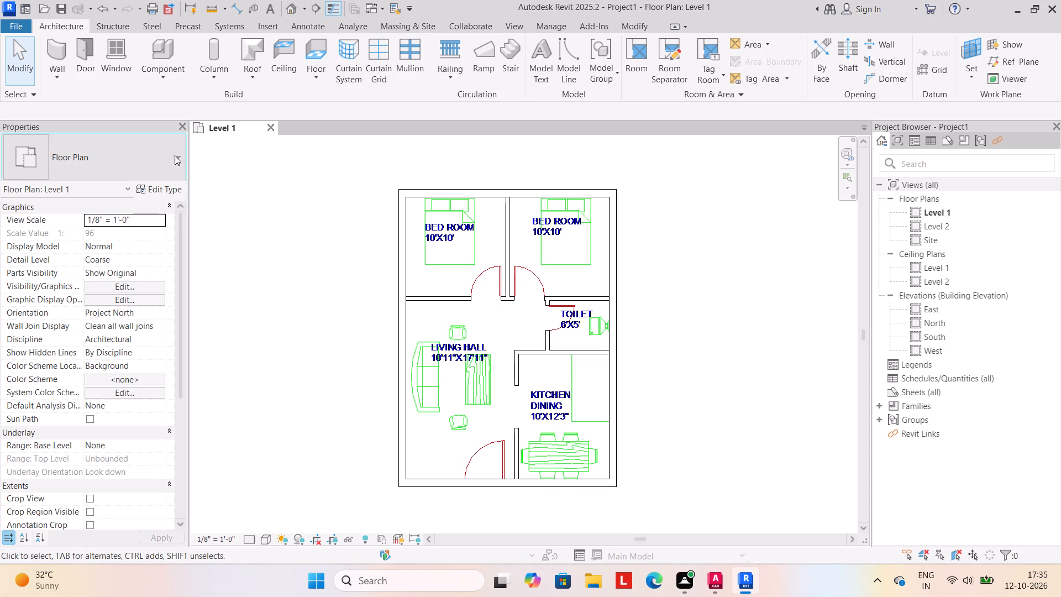
left_click(51, 80)
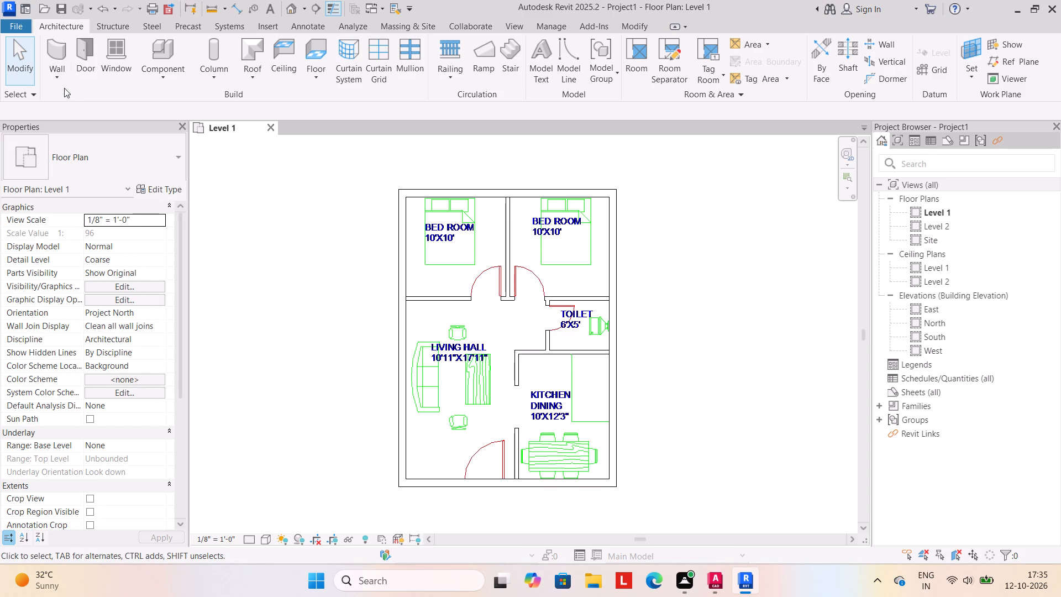
left_click(49, 74)
left_click(108, 112)
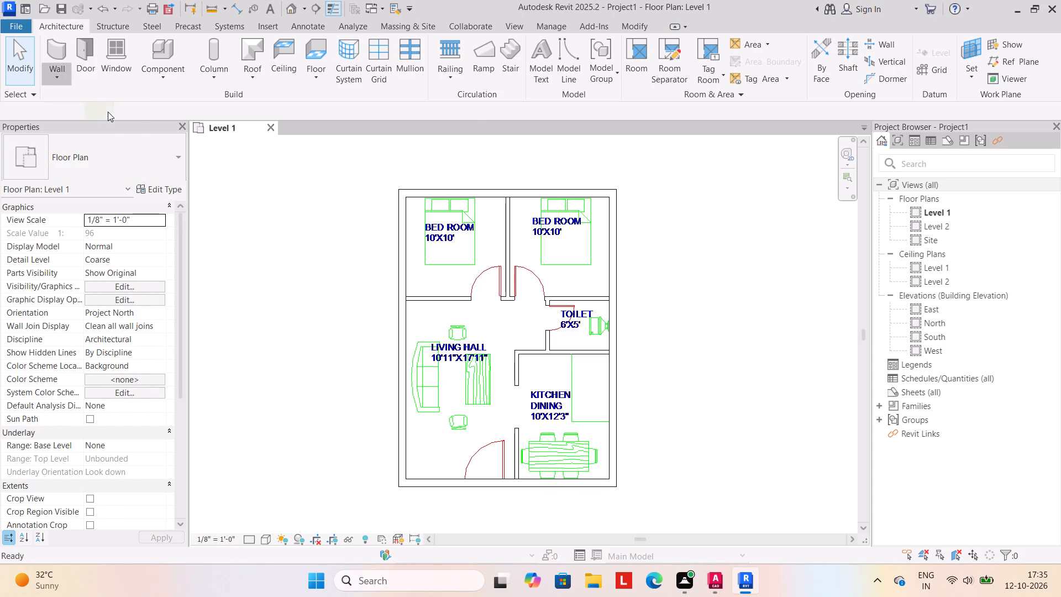
left_click(176, 150)
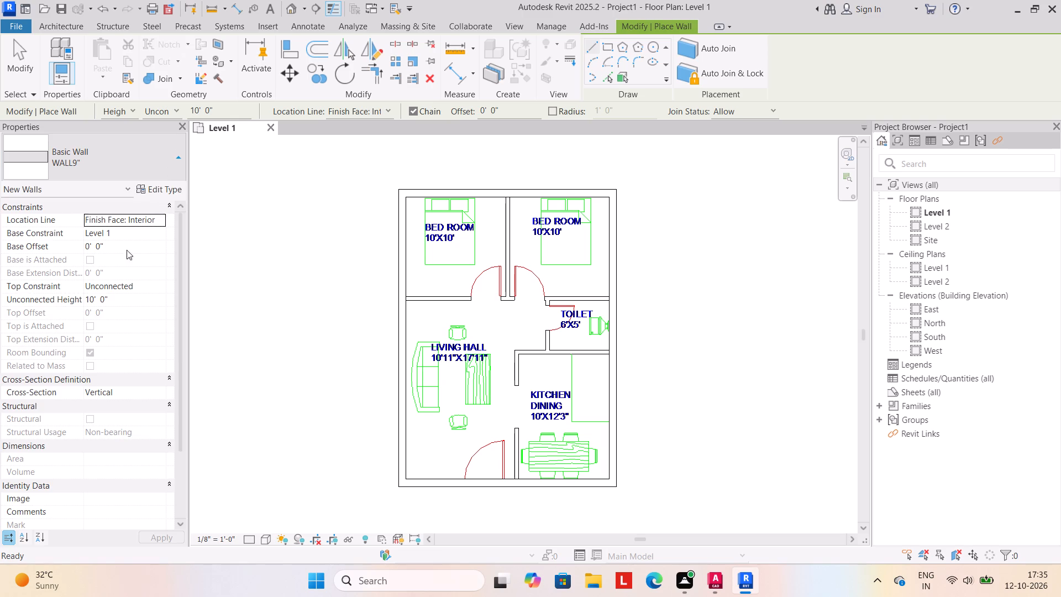
left_click(64, 547)
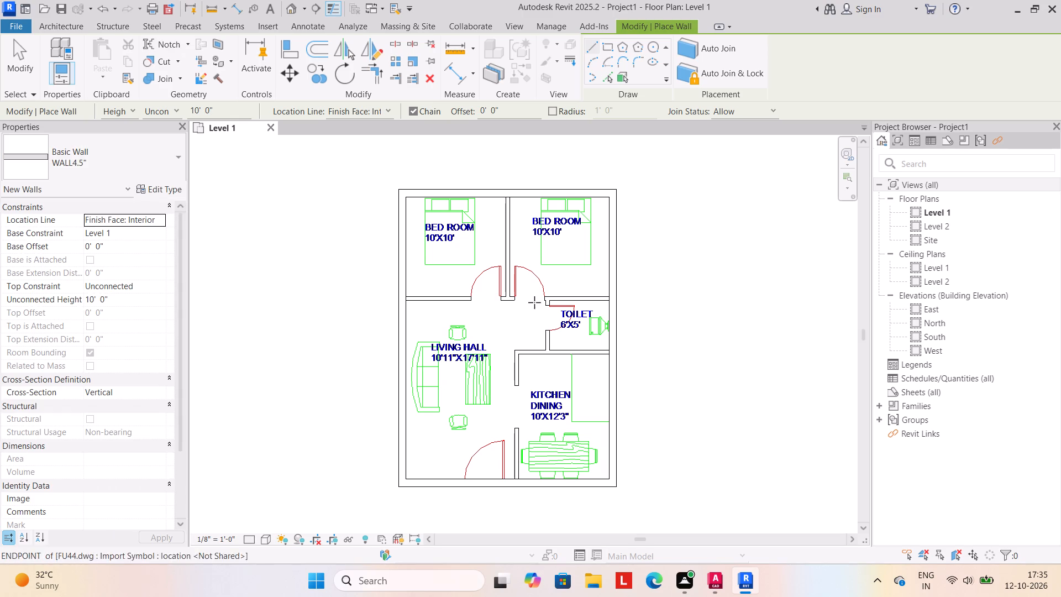
scroll(673, 292, "up", 2)
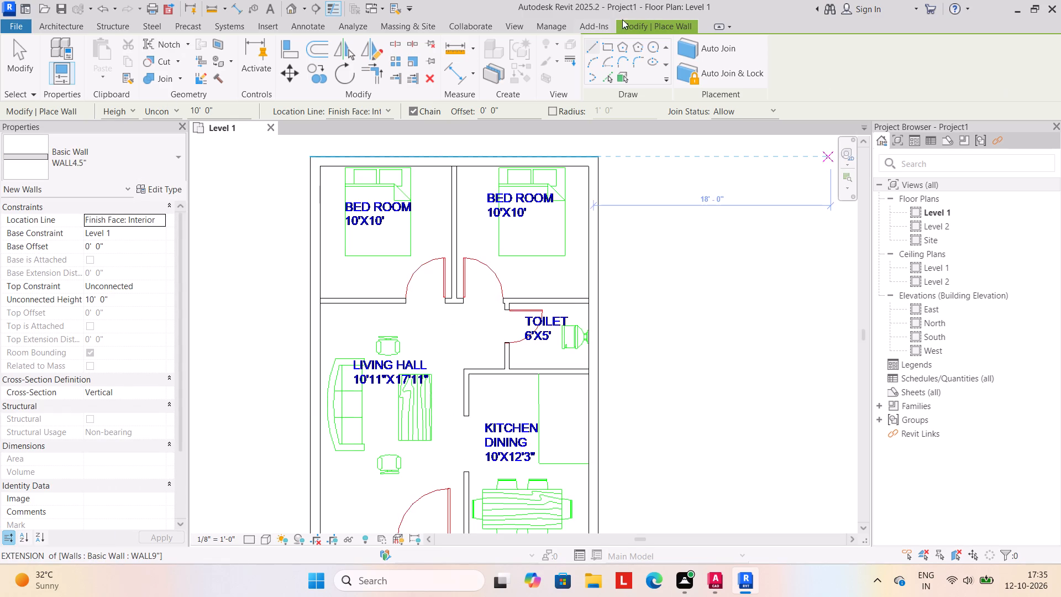
left_click(593, 44)
scroll(372, 255, "up", 4)
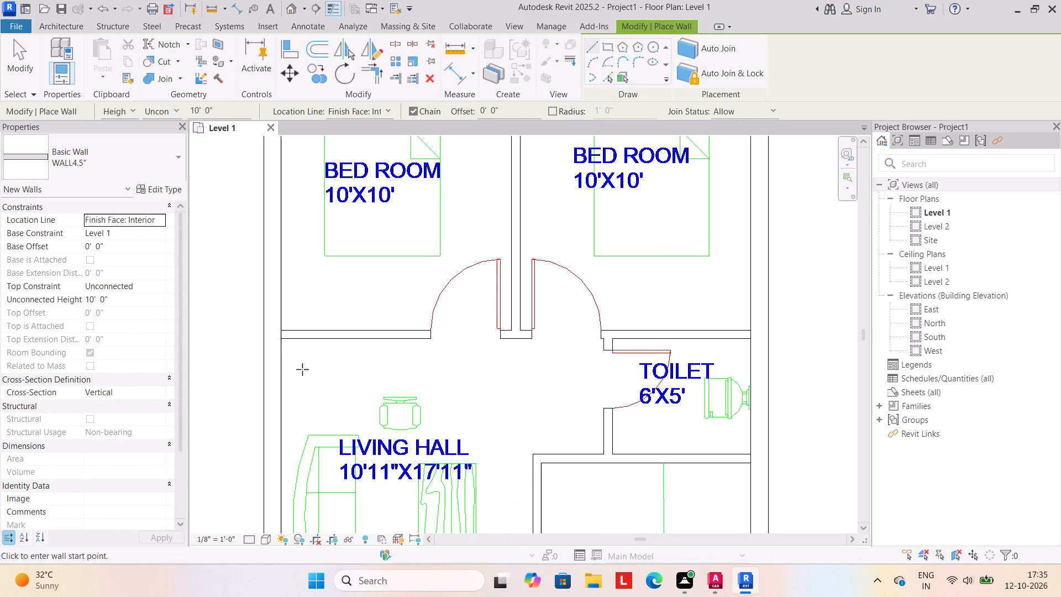
left_click_drag(280, 342, 286, 339)
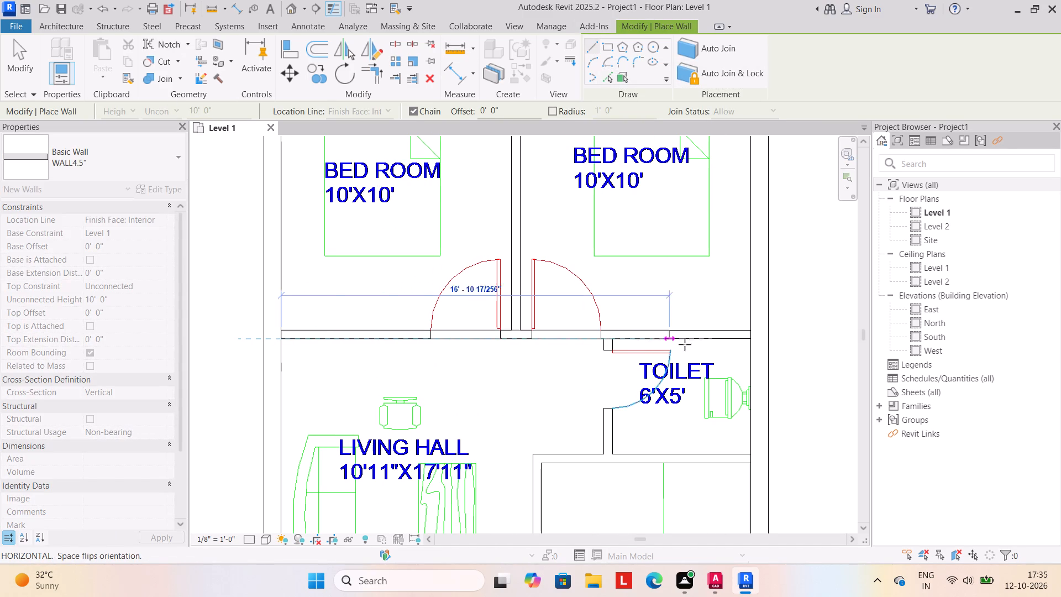
left_click(751, 343)
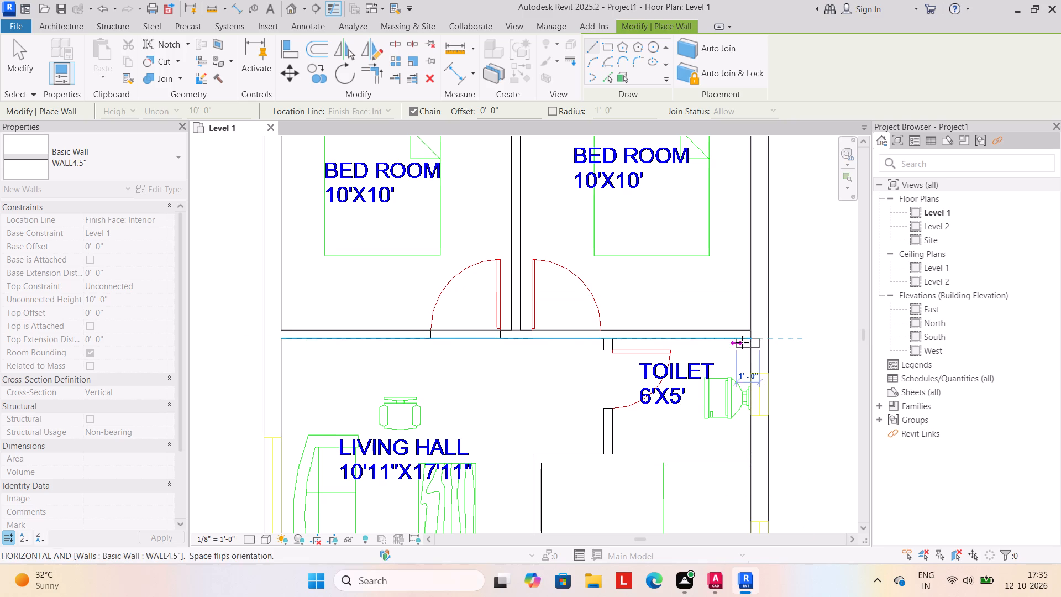
key("Escape")
Draw a WALL4.5" partition between the two bedrooms, from the exterior wall's inner face to the living hall partition.
scroll(561, 313, "down", 2)
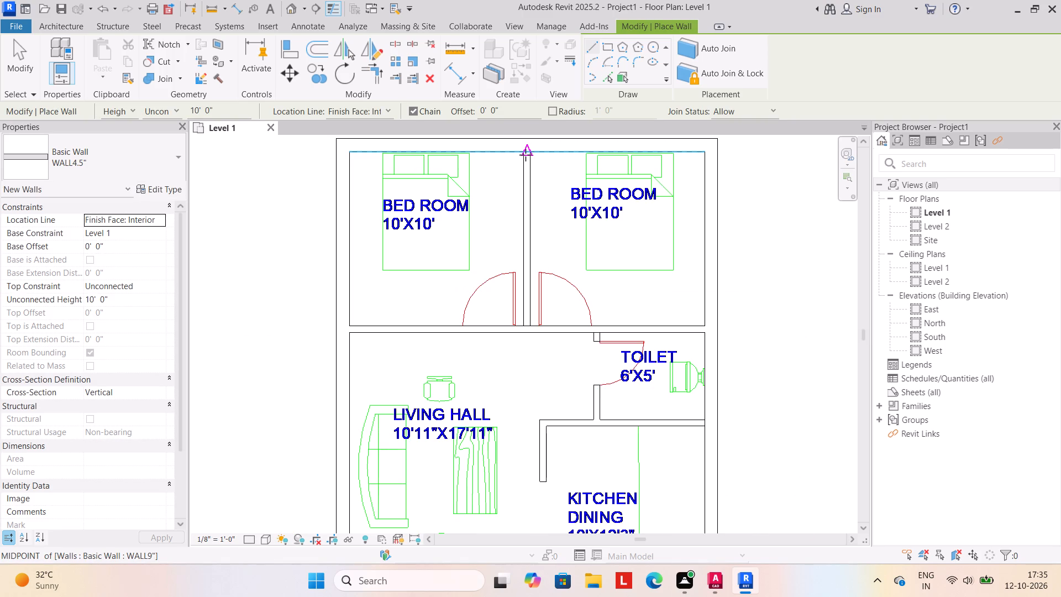
scroll(524, 153, "up", 3)
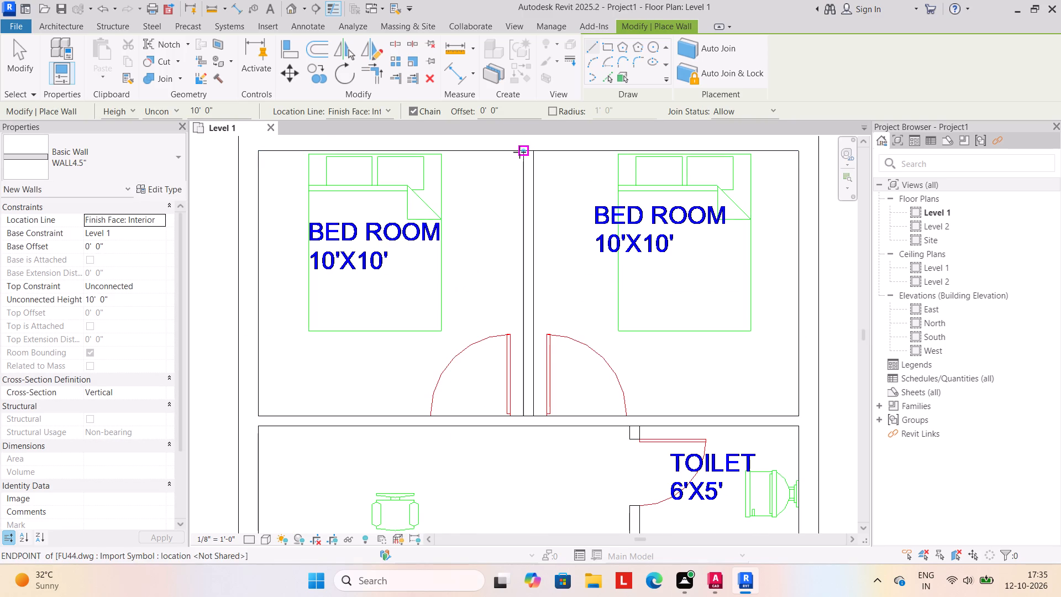
left_click_drag(519, 152, 518, 170)
left_click(524, 416)
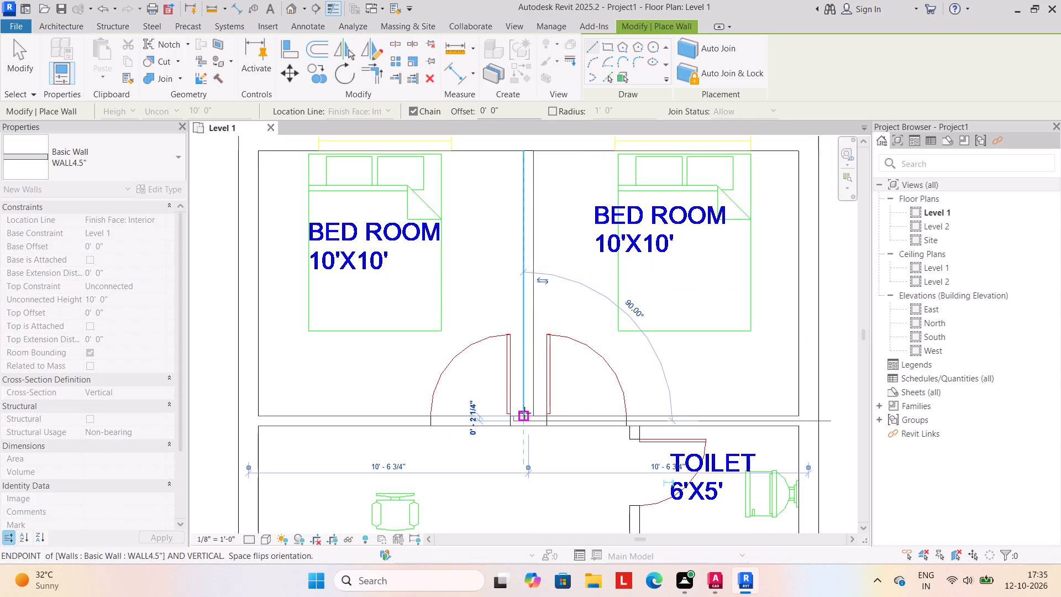
Draw a WALL4.5" partition about 5' long between the living hall and the toilet, starting at the bedroom partition.
key("Escape")
scroll(516, 428, "down", 2)
middle_click_drag(508, 423, 475, 273)
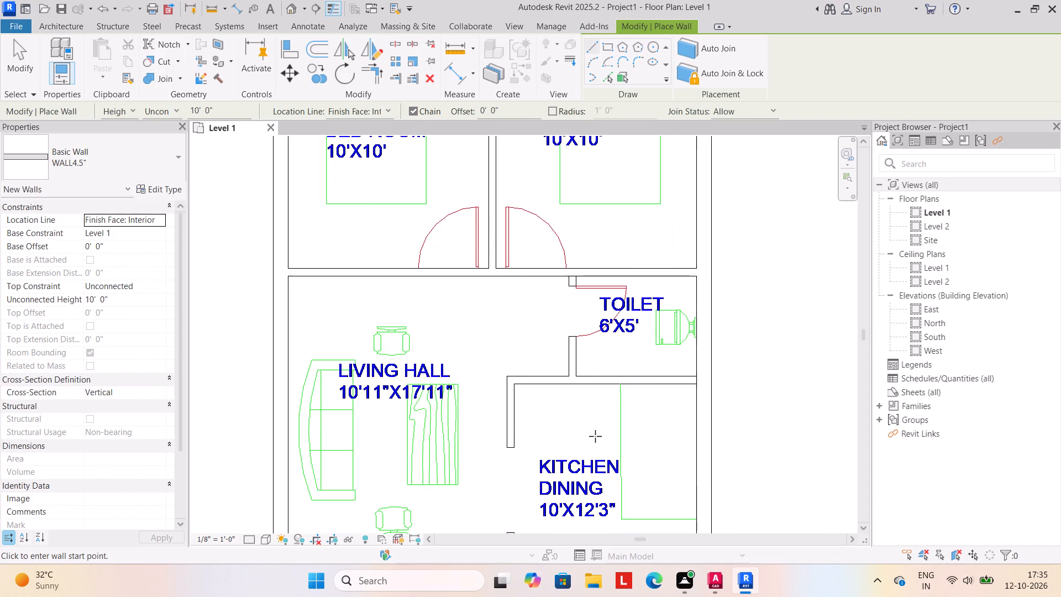
scroll(595, 436, "up", 1)
left_click(565, 254)
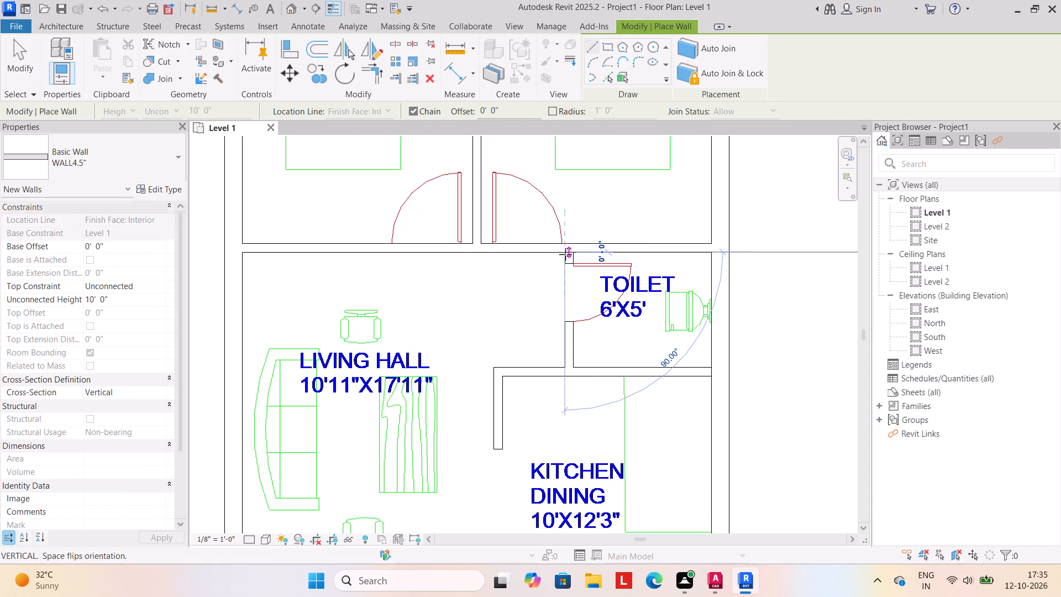
scroll(569, 363, "up", 2)
left_click(568, 368)
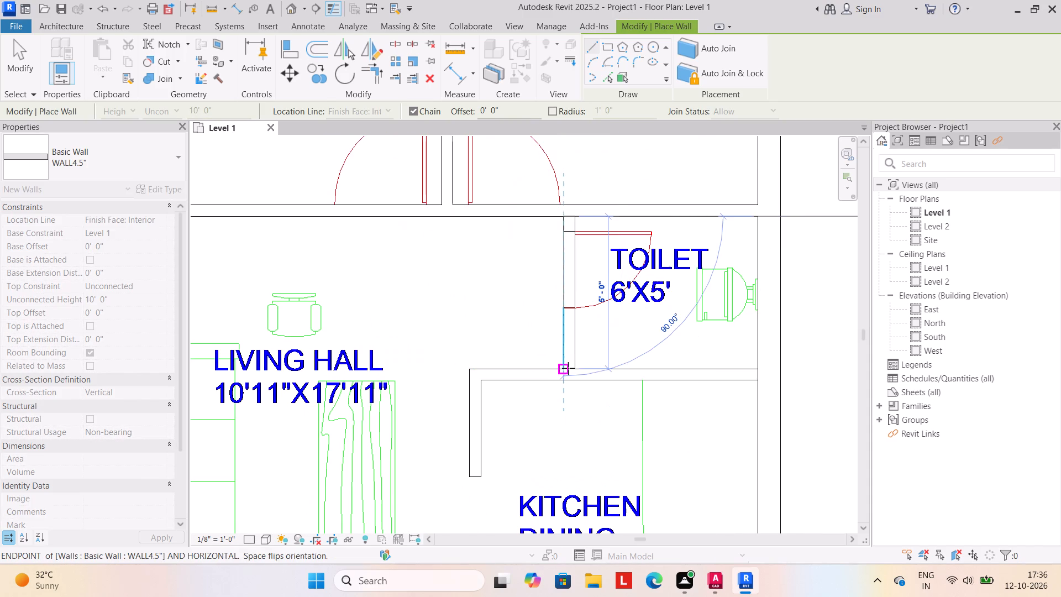
key("Escape")
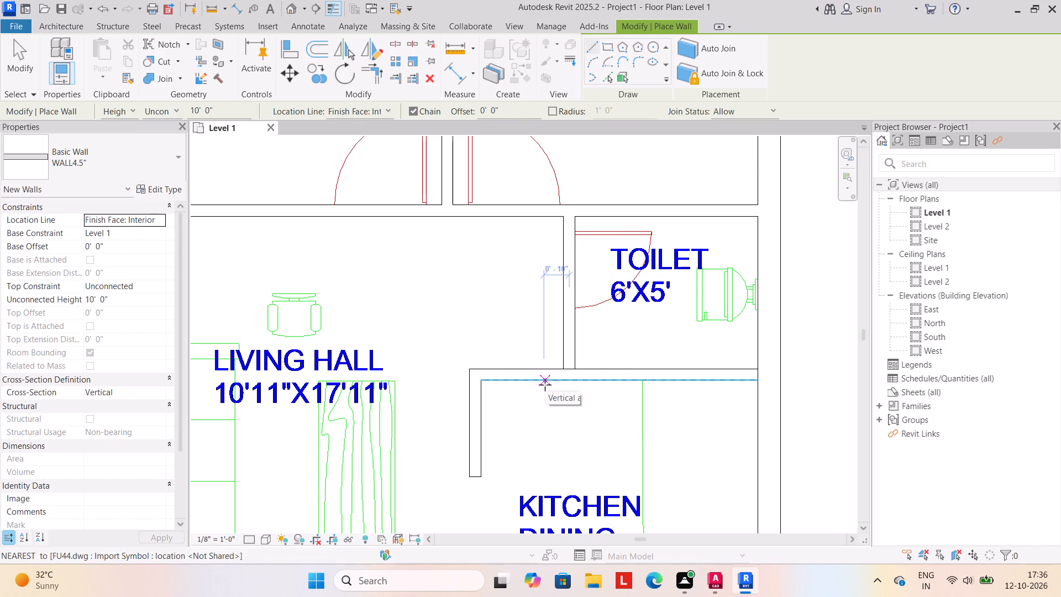
Draw a WALL4.5" partition about 9' 9 1/2" long between the toilet and the kitchen, from the exterior wall's inner face toward the living hall.
scroll(544, 385, "down", 1)
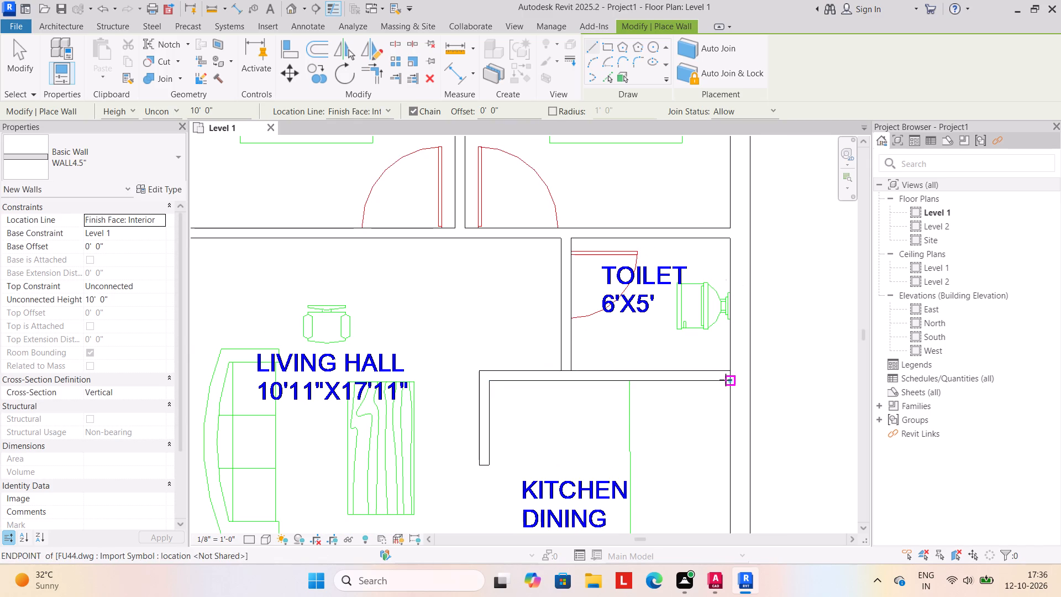
left_click(726, 380)
key("space")
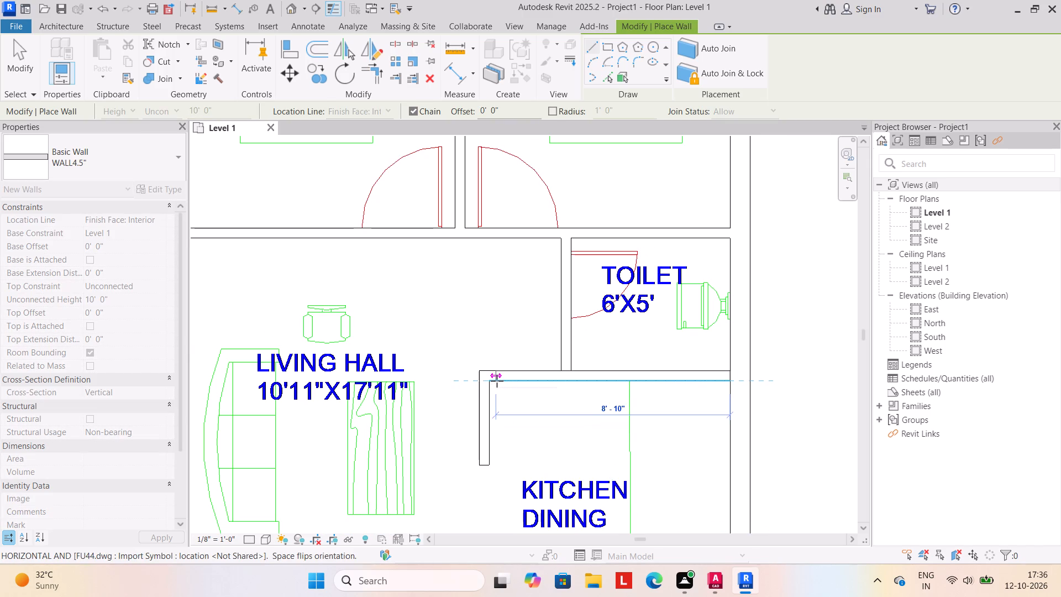
left_click(480, 373)
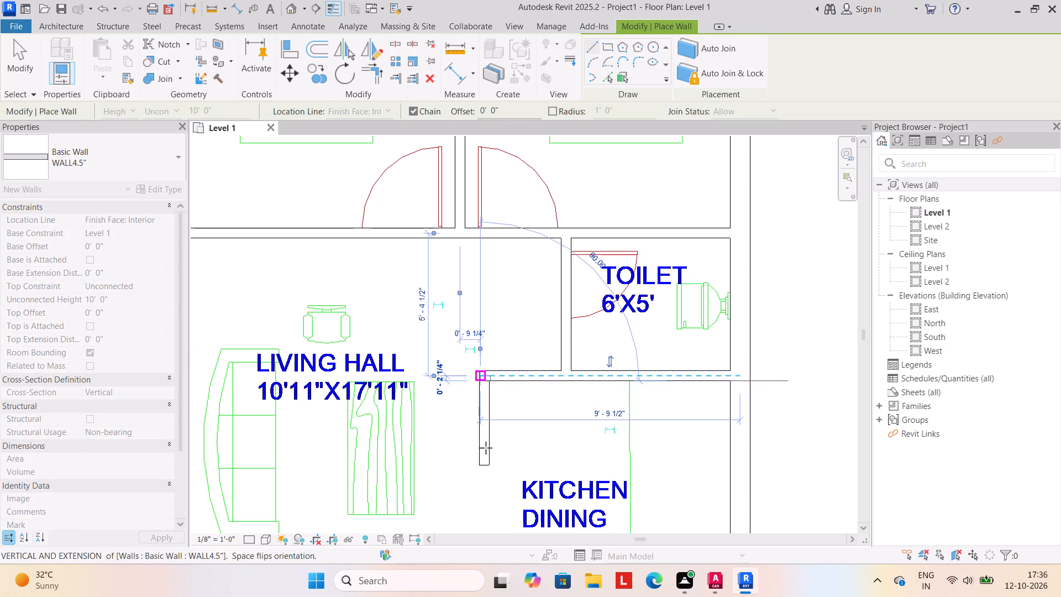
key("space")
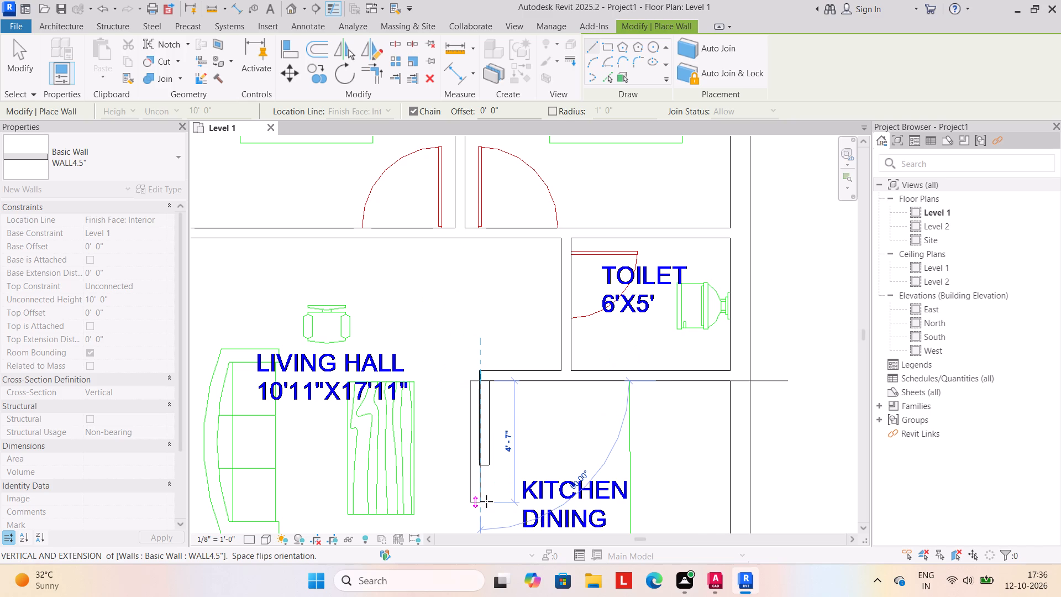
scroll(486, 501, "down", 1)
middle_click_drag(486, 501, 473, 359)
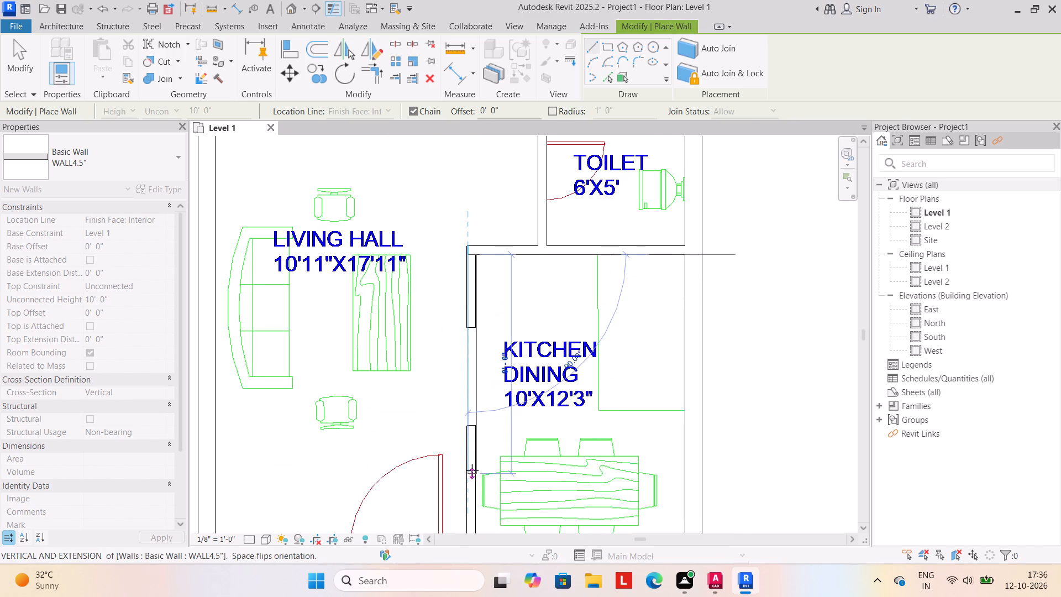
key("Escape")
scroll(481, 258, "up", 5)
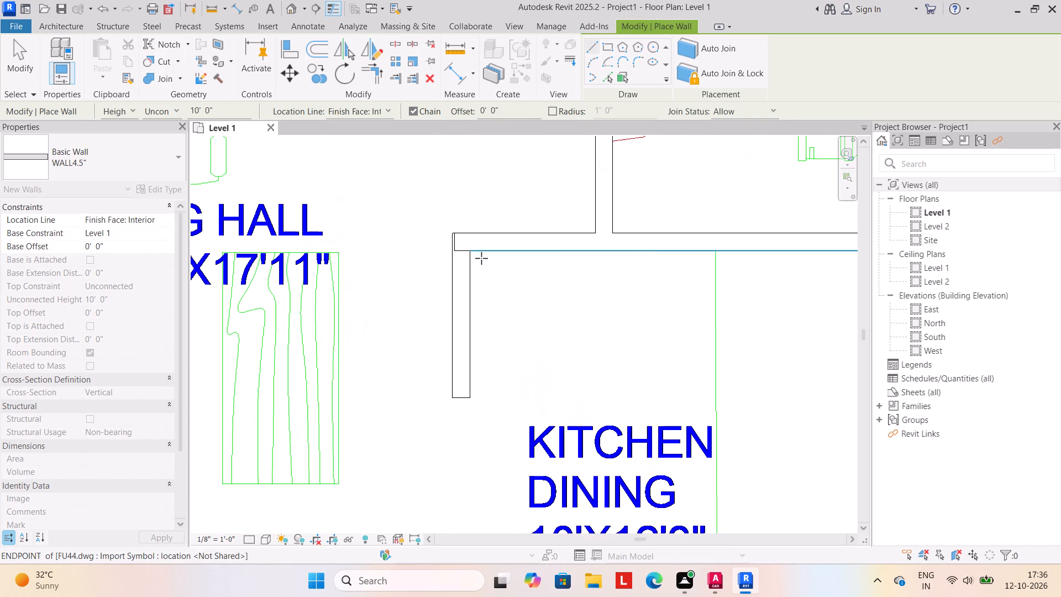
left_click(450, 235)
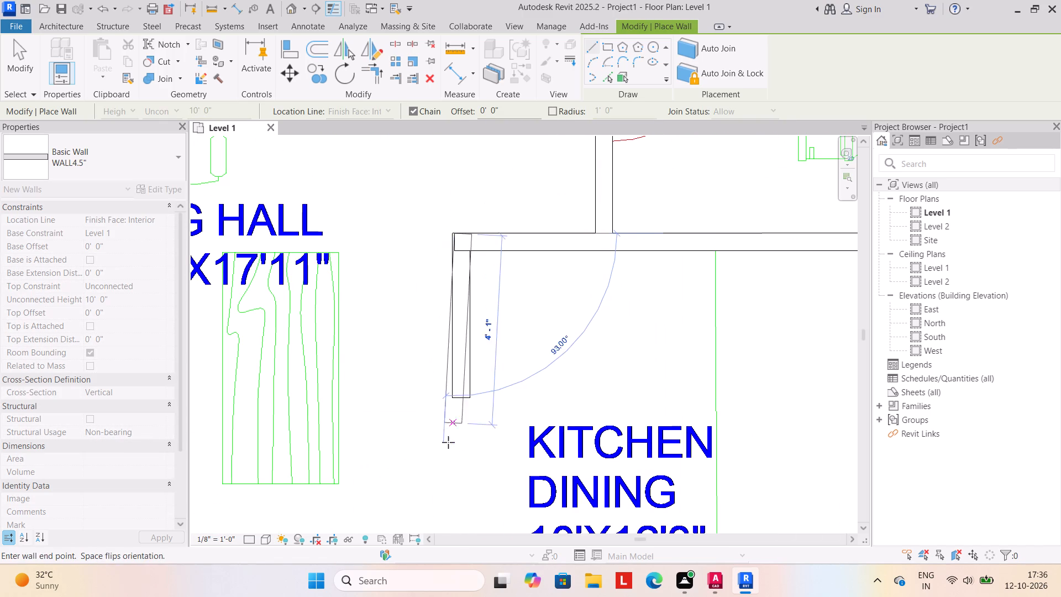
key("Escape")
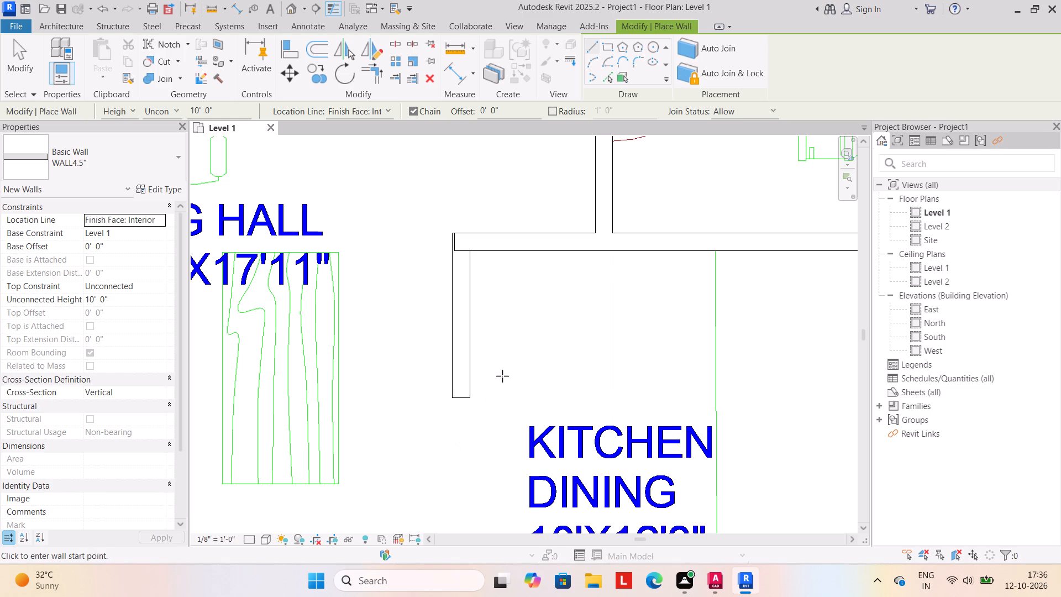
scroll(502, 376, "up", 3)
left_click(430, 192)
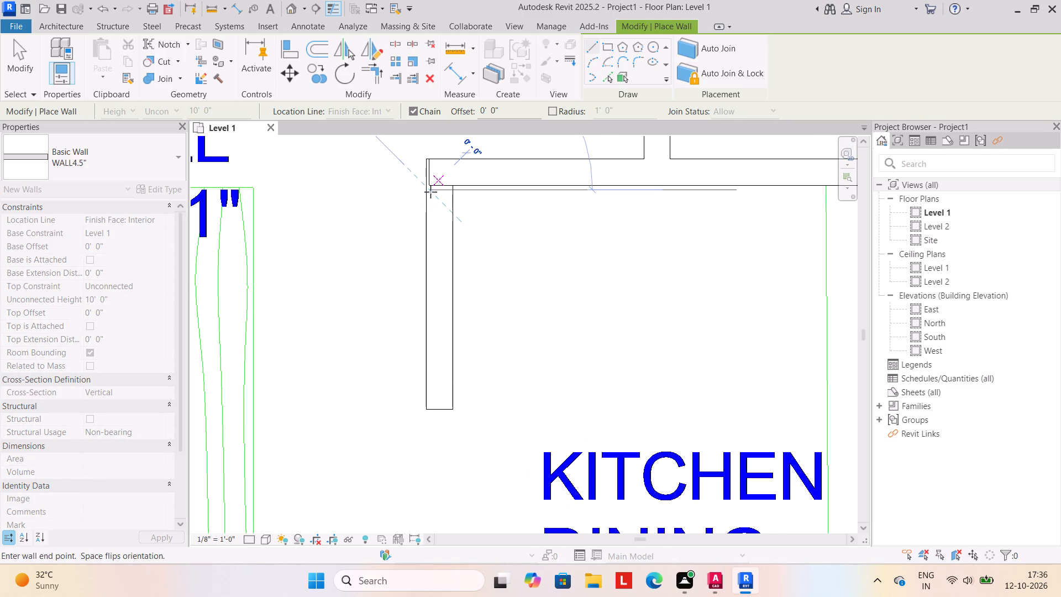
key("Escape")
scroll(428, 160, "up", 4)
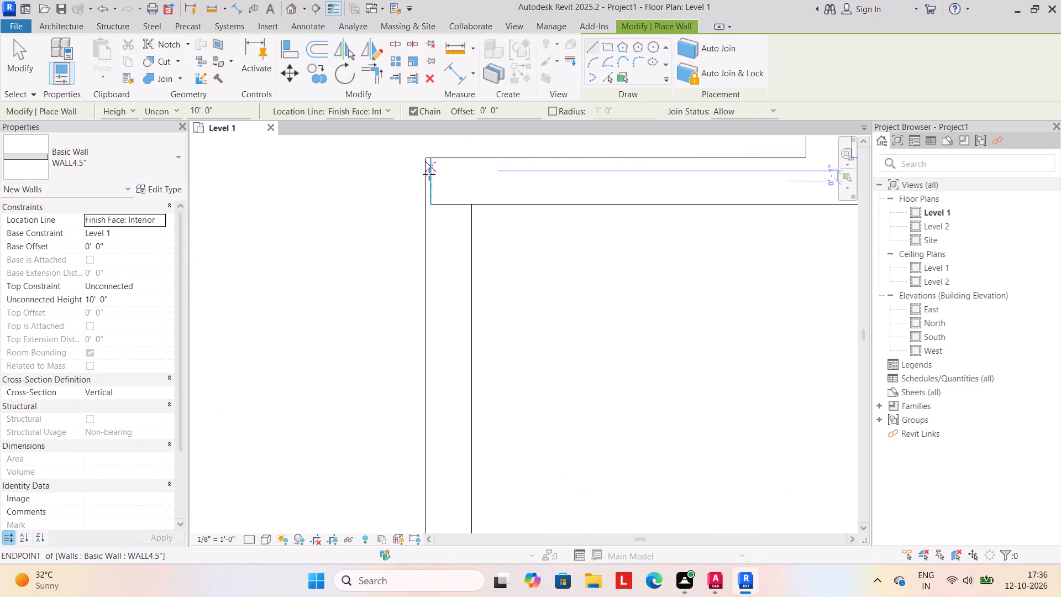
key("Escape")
Extend the living hall end of the toilet–kitchen partition to the corner of the plan outline.
left_click(429, 191)
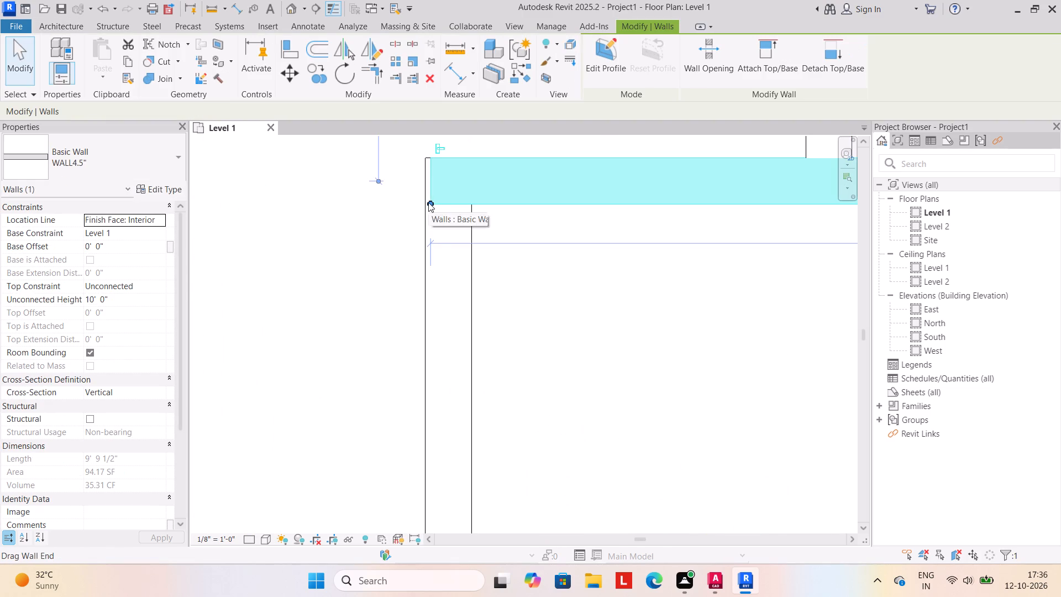
left_click(428, 202)
left_click(385, 258)
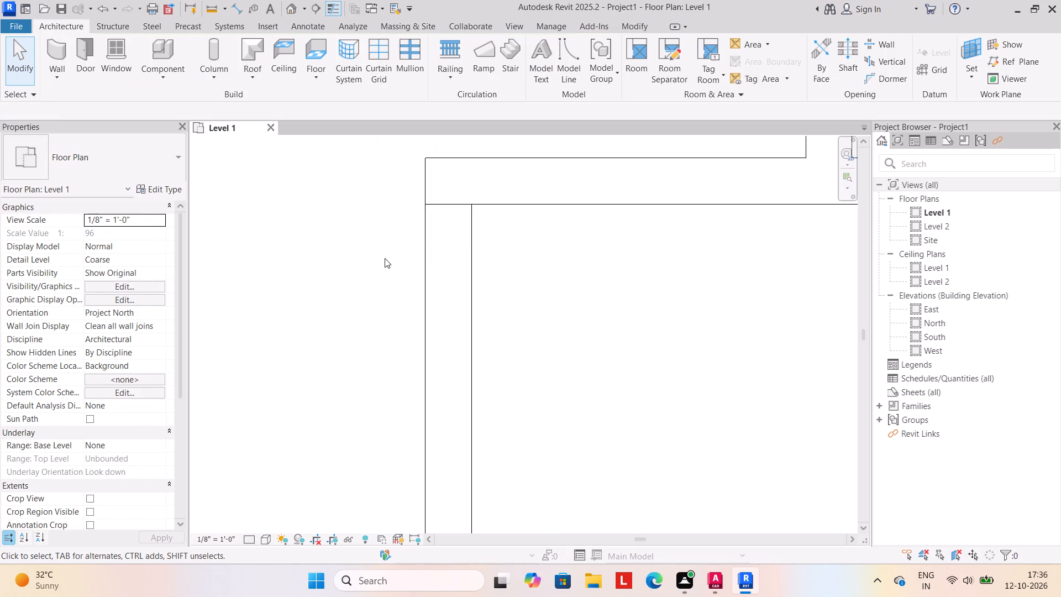
Draw a WALL4.5" partition between the living hall and the kitchen, from the toilet–kitchen partition's end to the exterior wall by the entrance.
scroll(385, 261, "down", 5)
middle_click_drag(385, 261, 428, 230)
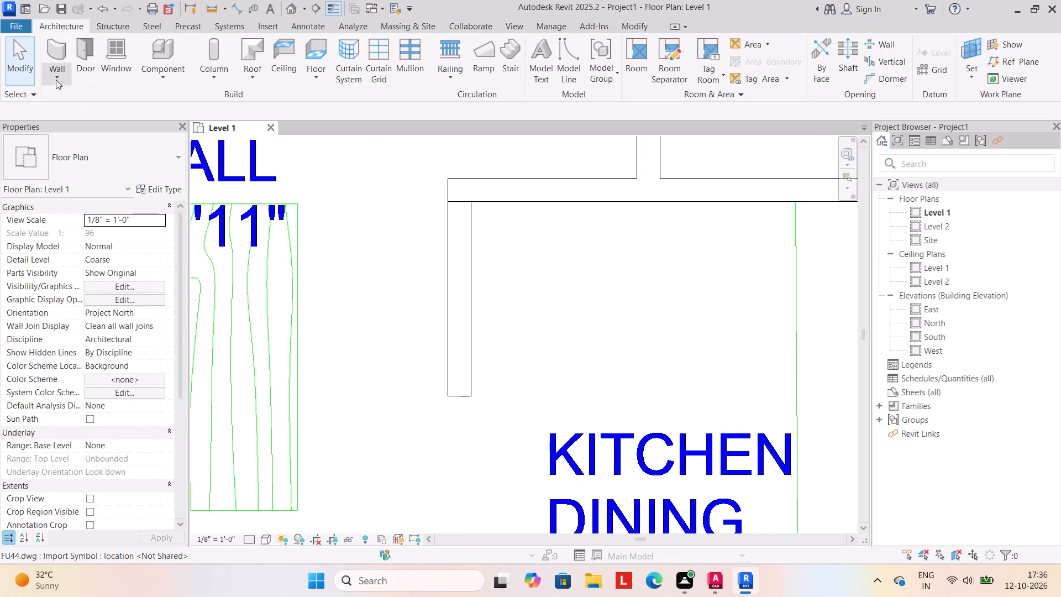
left_click(56, 80)
left_click(65, 103)
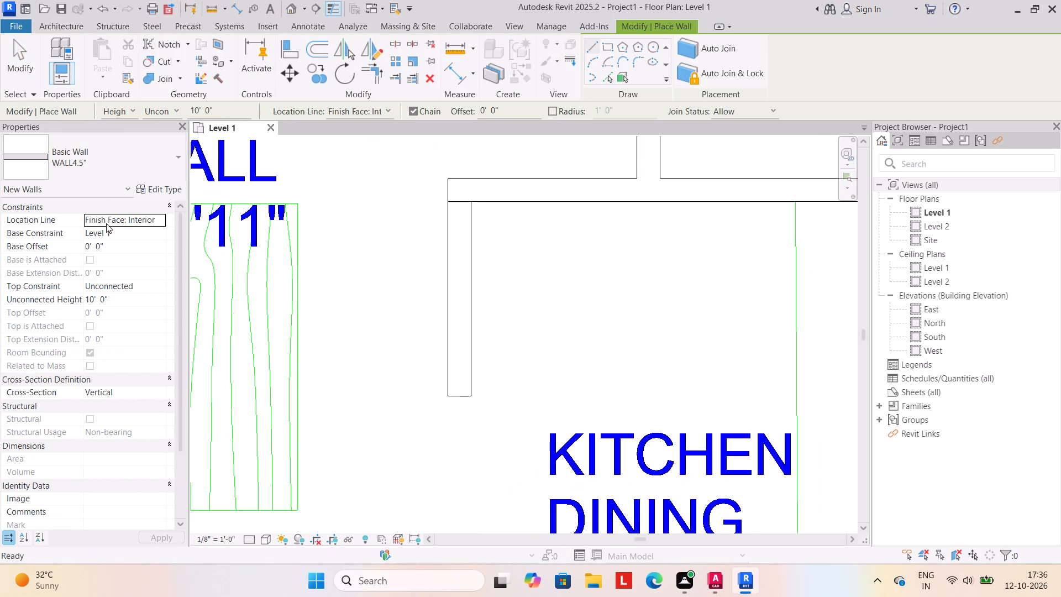
left_click(443, 203)
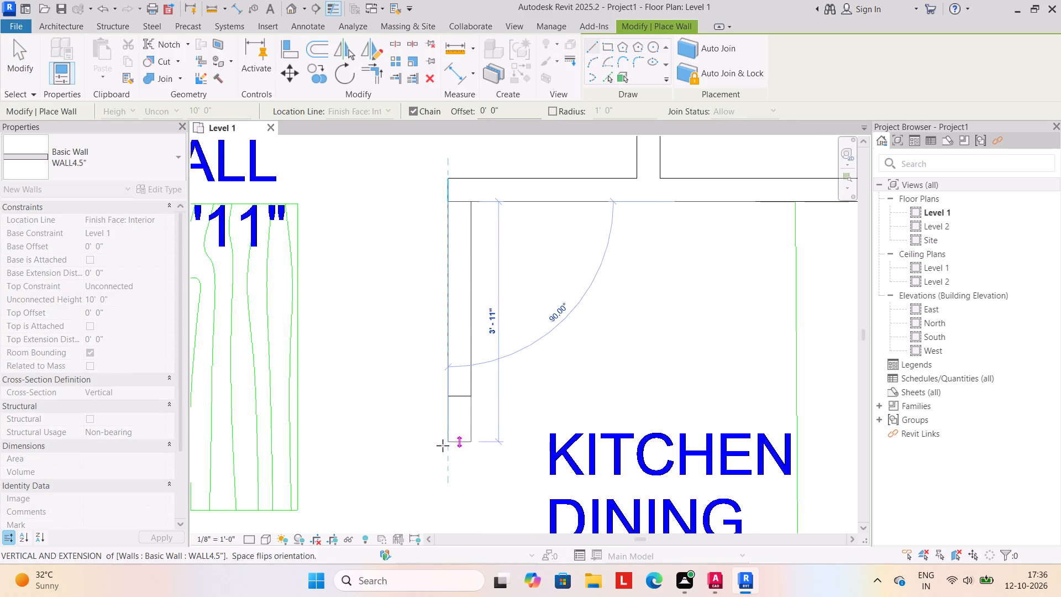
scroll(438, 455, "down", 2)
middle_click_drag(438, 455, 445, 327)
scroll(443, 361, "up", 1)
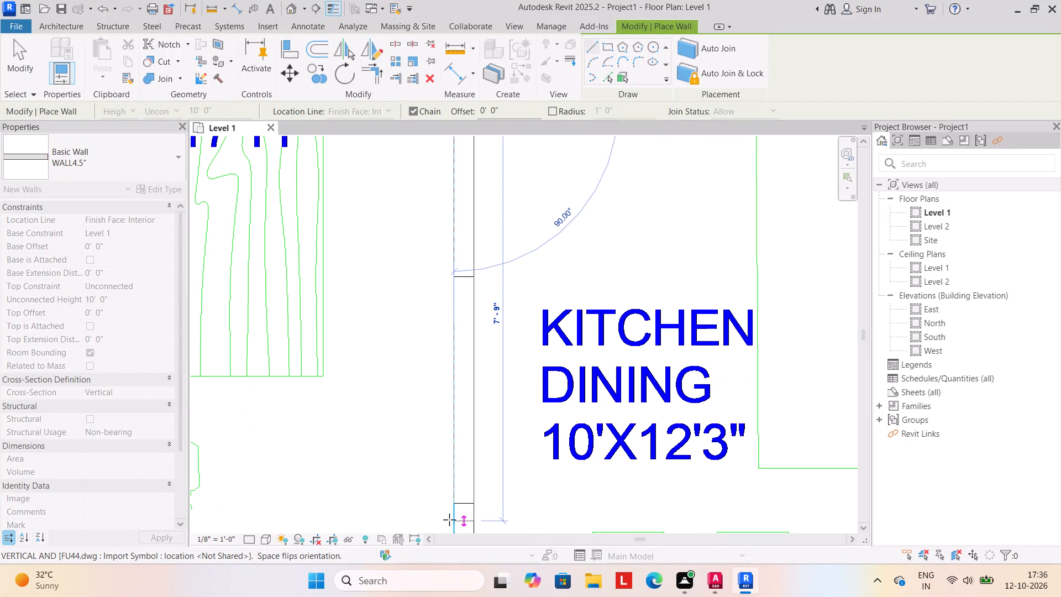
scroll(449, 517, "down", 1)
middle_click_drag(447, 504, 439, 380)
scroll(445, 495, "down", 2)
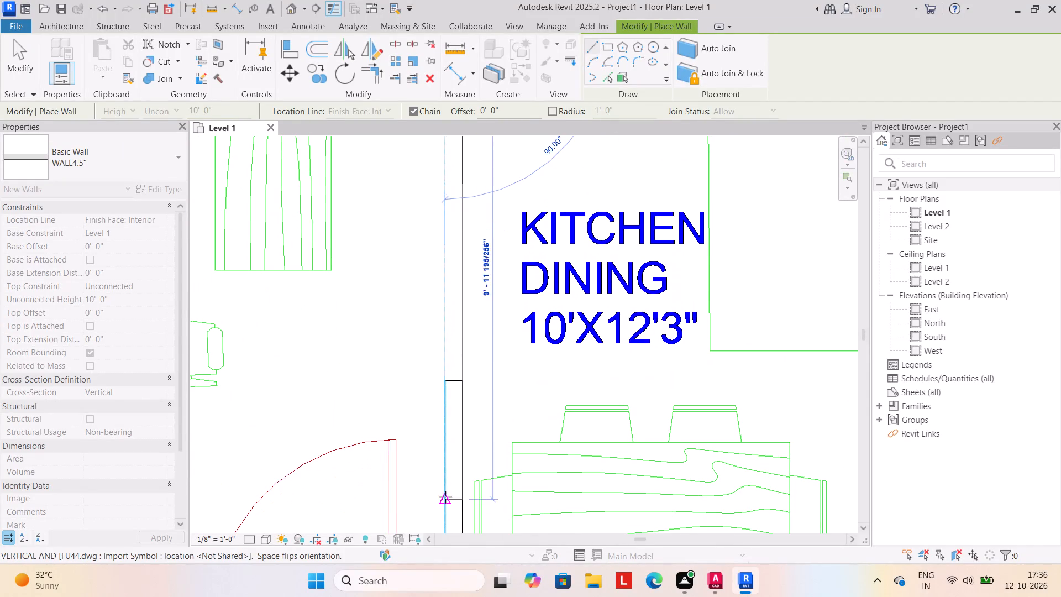
scroll(445, 497, "down", 3)
middle_click_drag(445, 499, 444, 328)
left_click(442, 383)
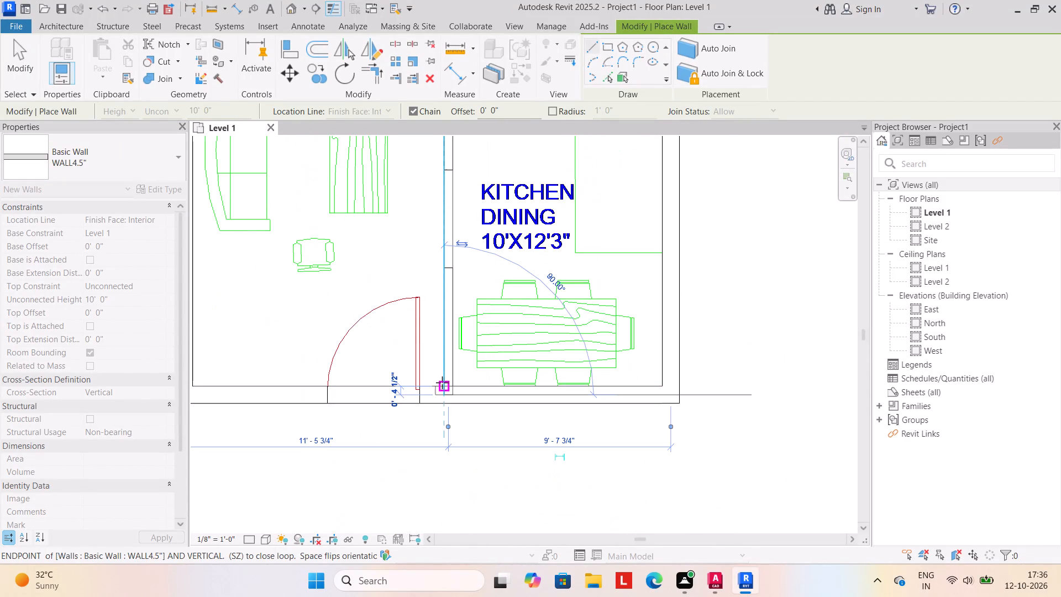
key("Escape")
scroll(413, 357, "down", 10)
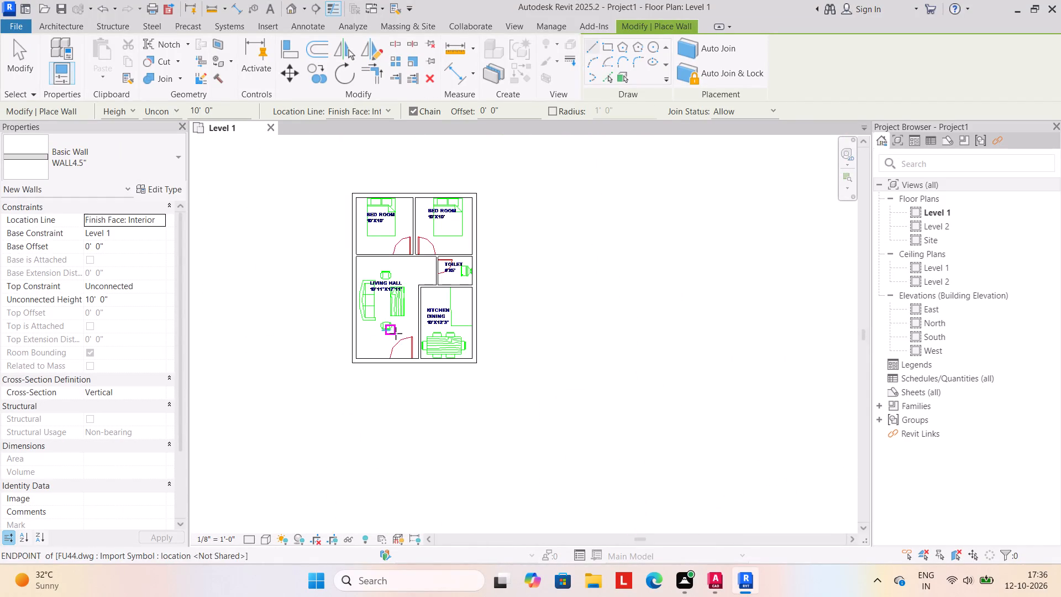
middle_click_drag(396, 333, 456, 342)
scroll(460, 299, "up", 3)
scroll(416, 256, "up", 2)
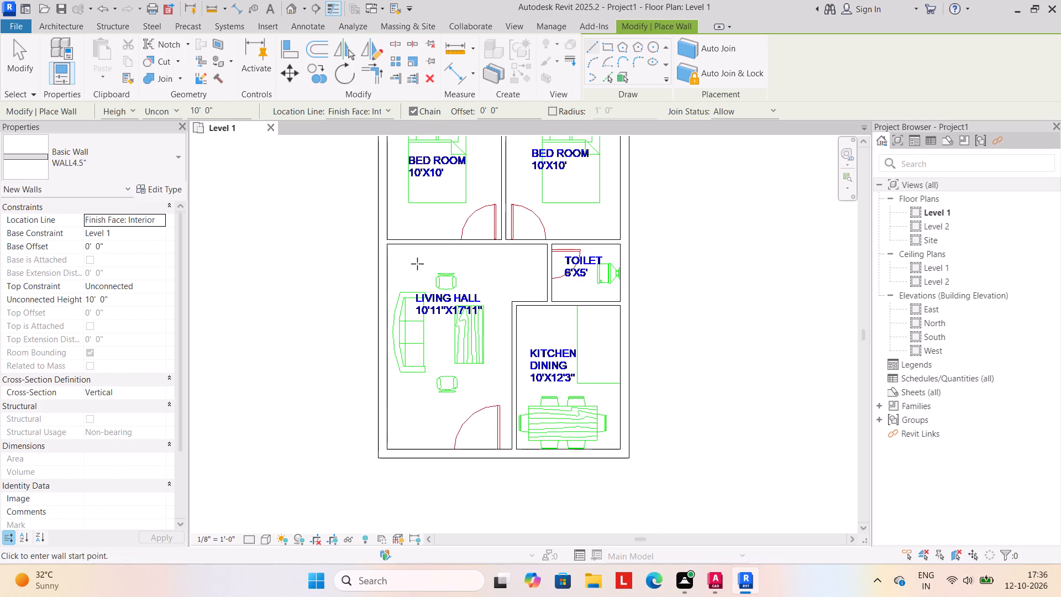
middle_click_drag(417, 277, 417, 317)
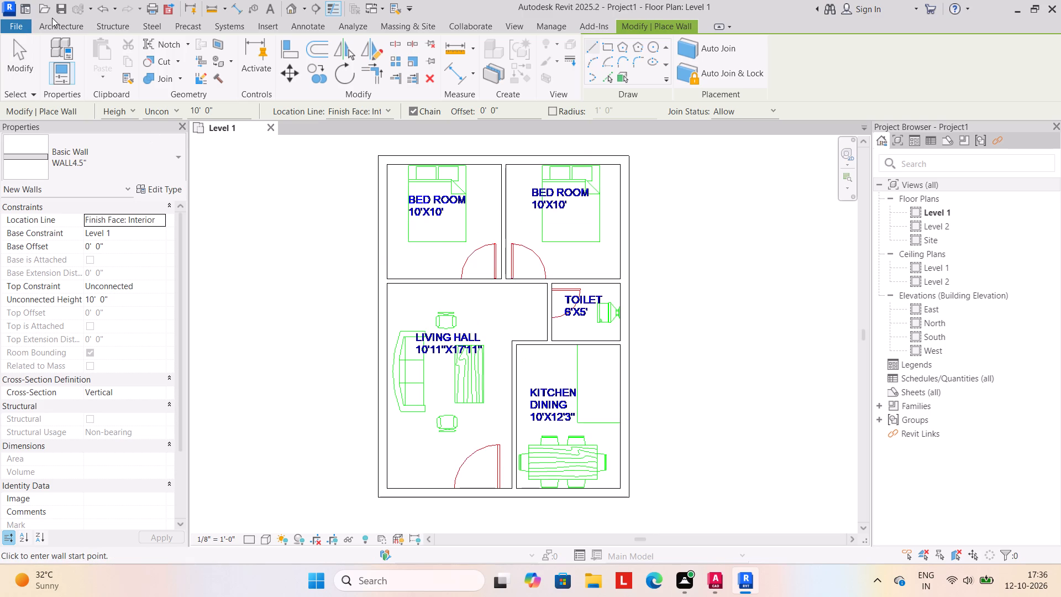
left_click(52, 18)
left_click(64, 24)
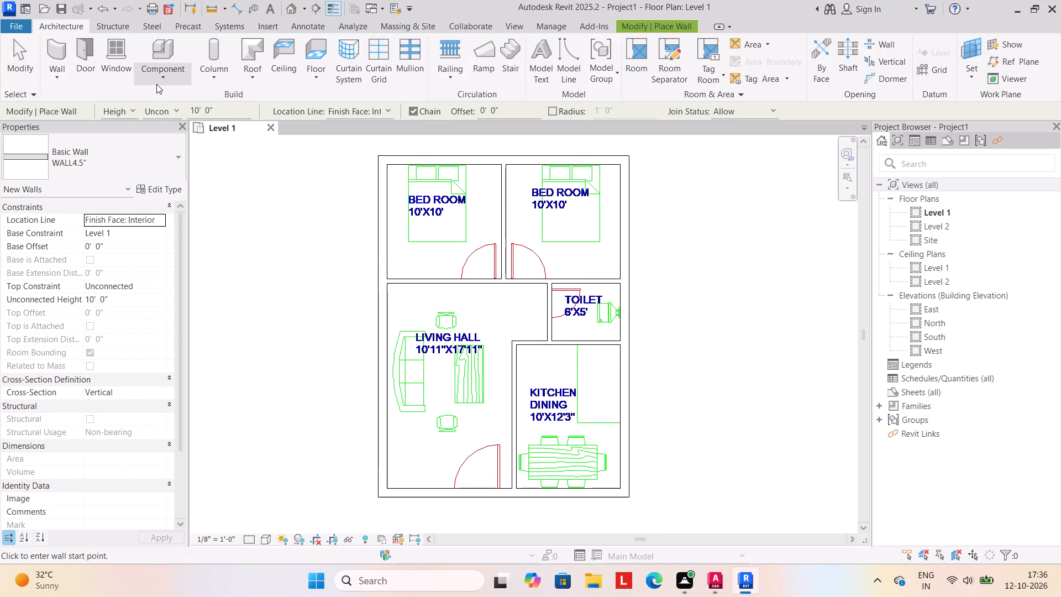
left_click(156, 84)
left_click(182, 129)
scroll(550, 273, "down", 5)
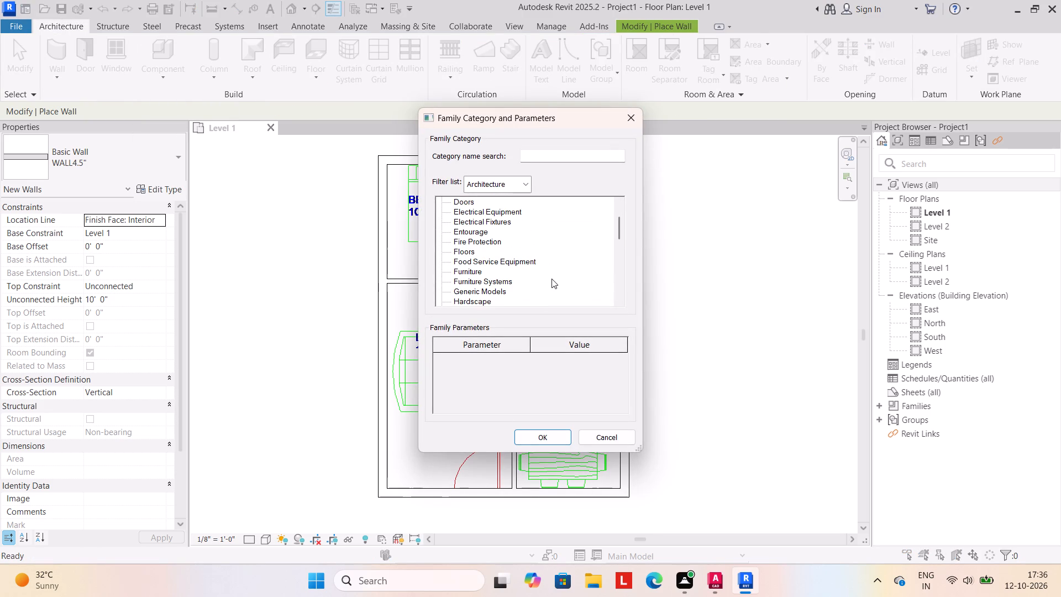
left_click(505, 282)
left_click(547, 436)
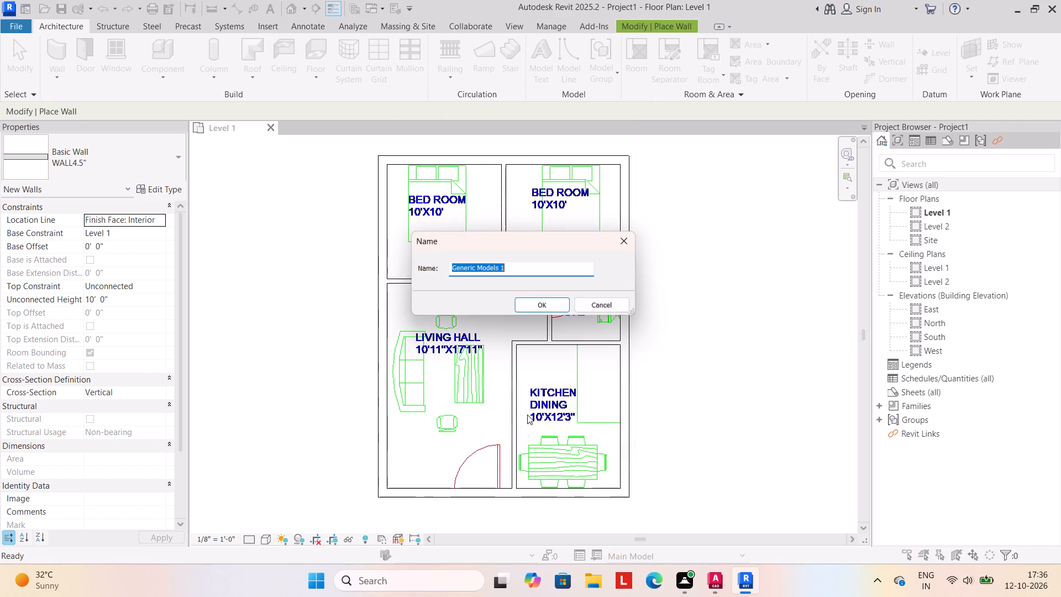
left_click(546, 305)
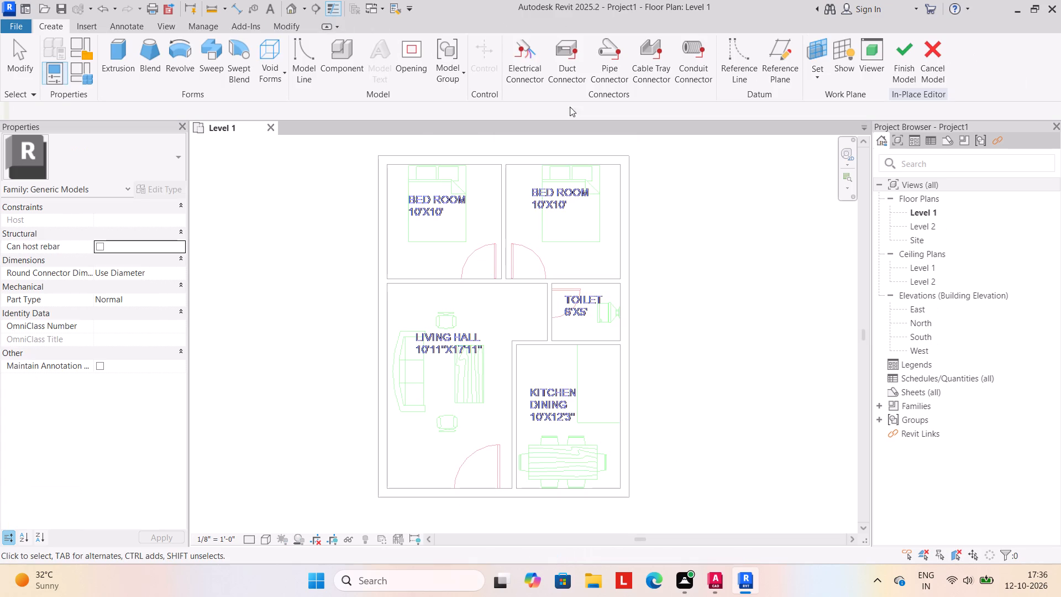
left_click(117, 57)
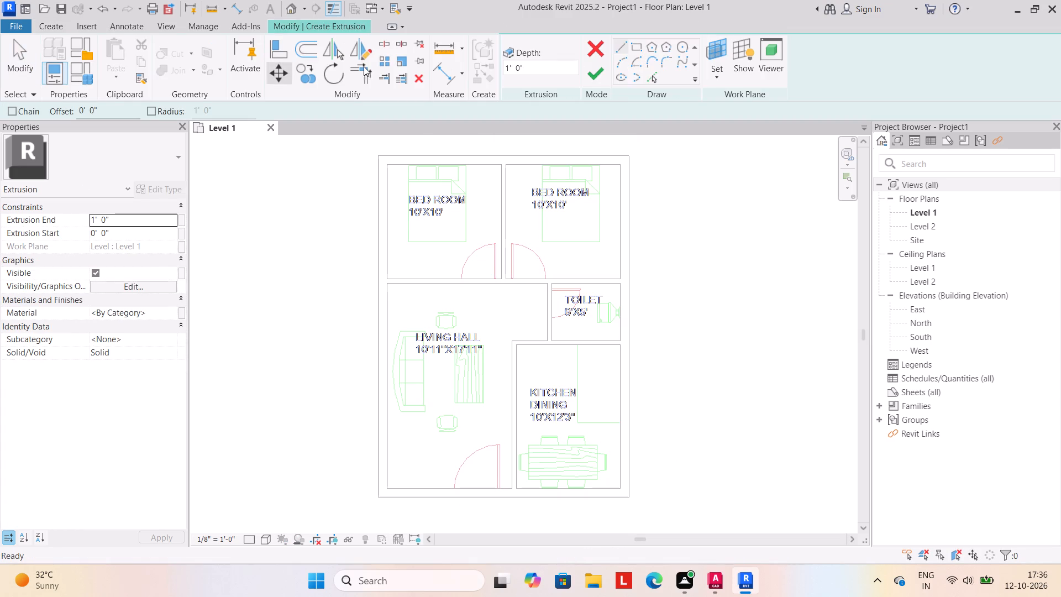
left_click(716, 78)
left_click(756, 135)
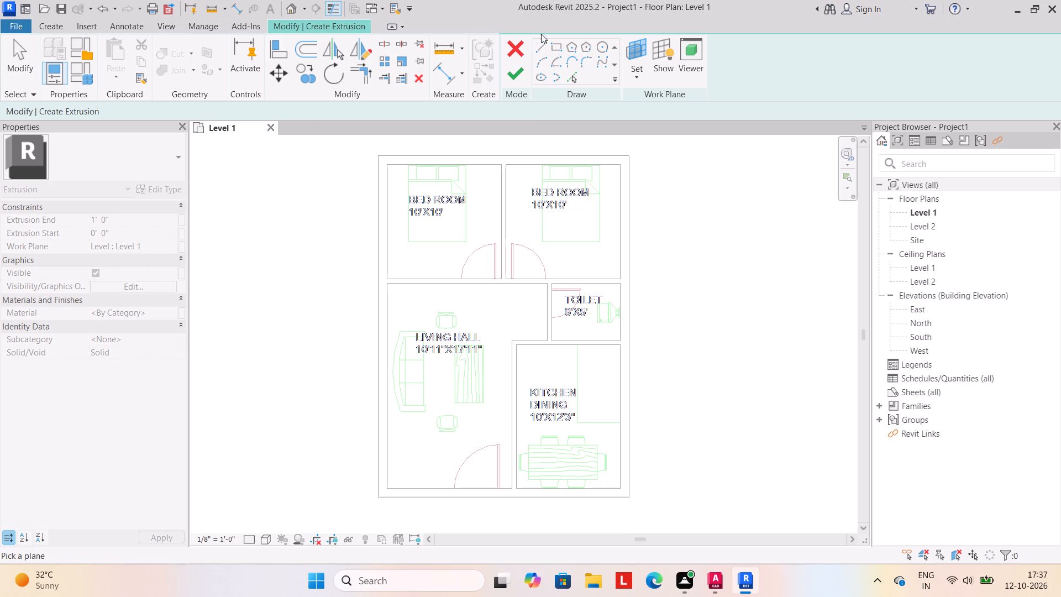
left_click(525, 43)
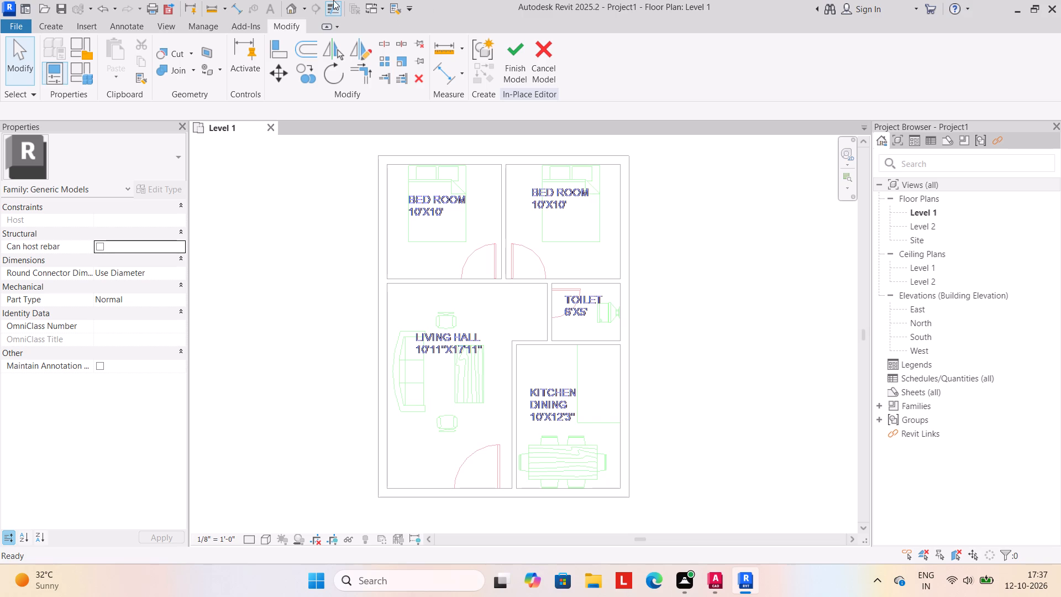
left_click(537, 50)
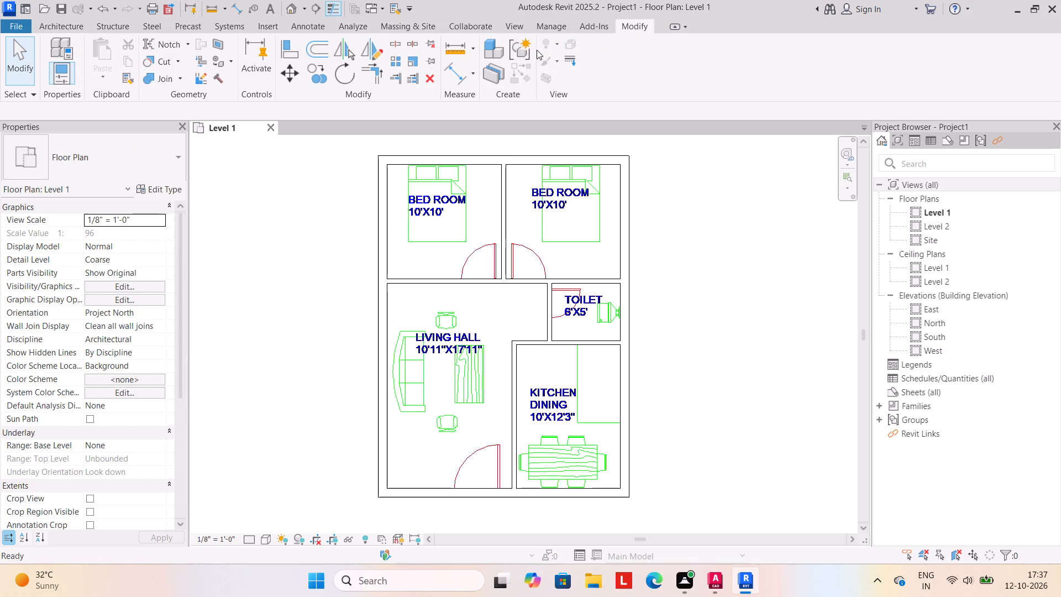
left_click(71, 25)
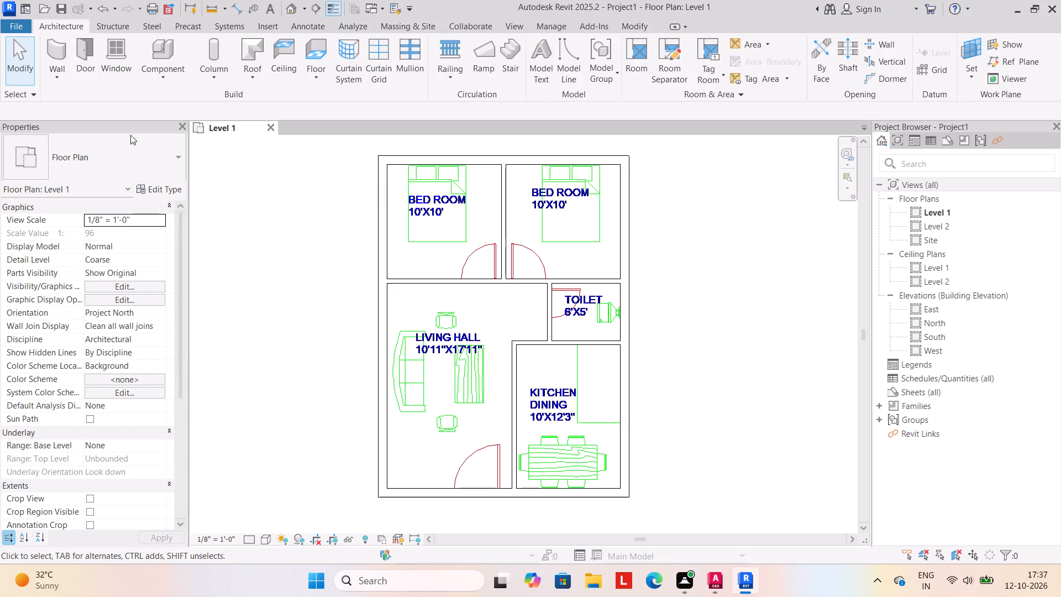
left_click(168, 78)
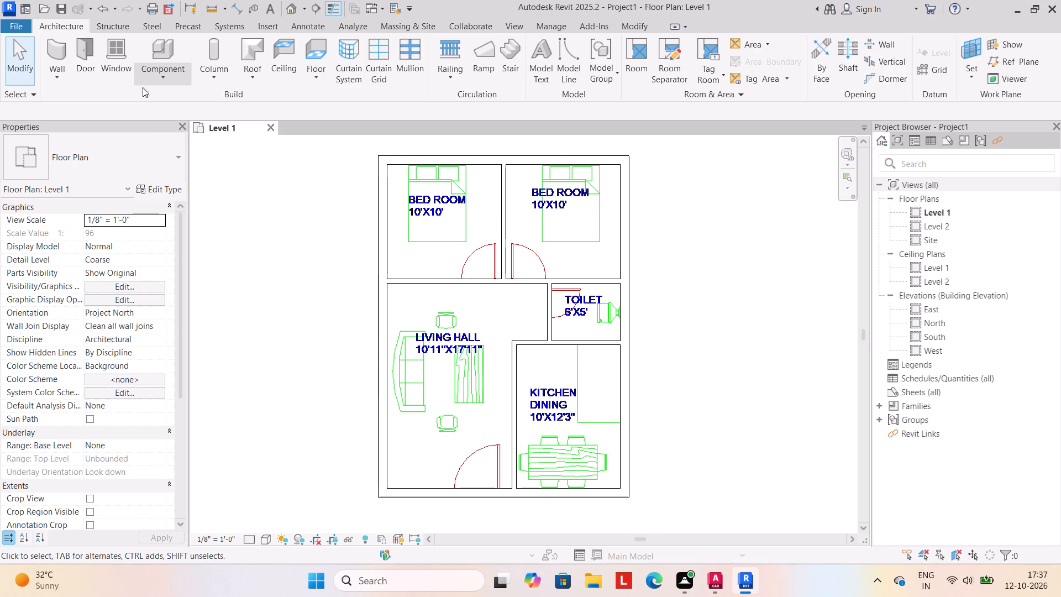
Start placing a component and load the Bed_17739 family from the beds folder.
left_click(206, 102)
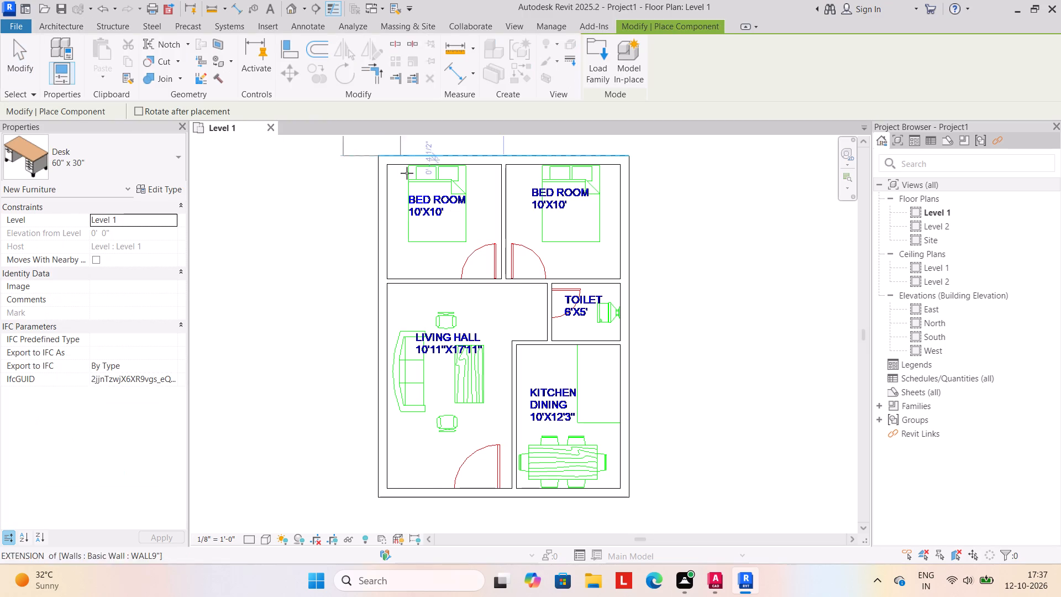
left_click(601, 74)
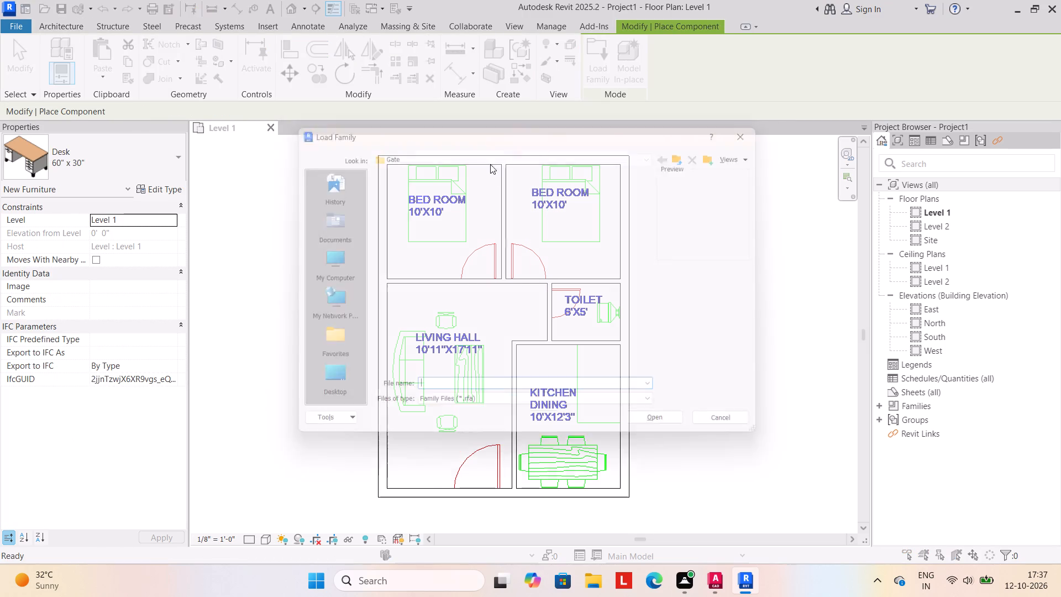
left_click(698, 151)
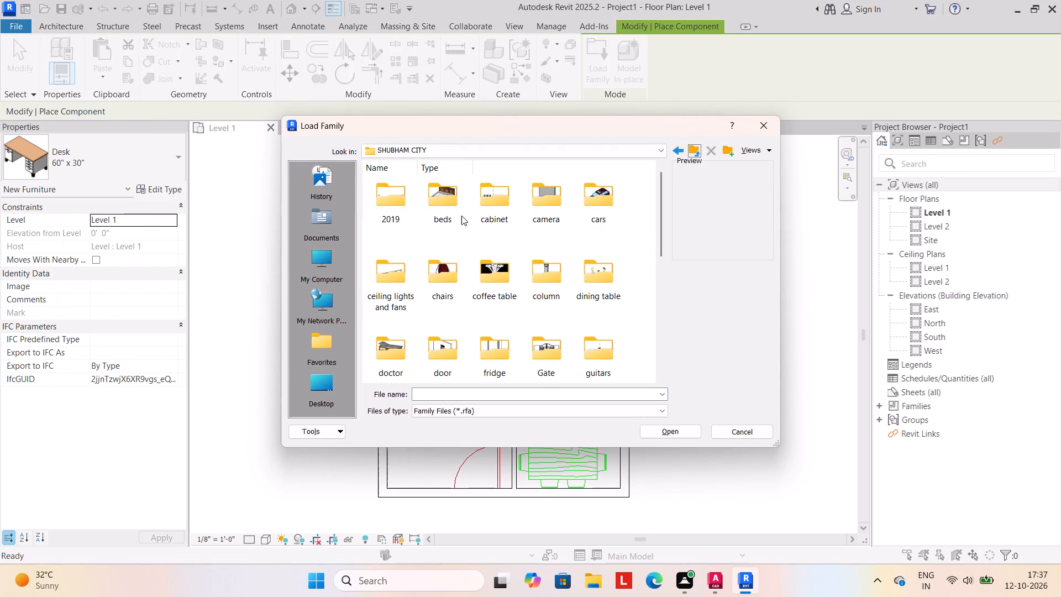
left_click(444, 202)
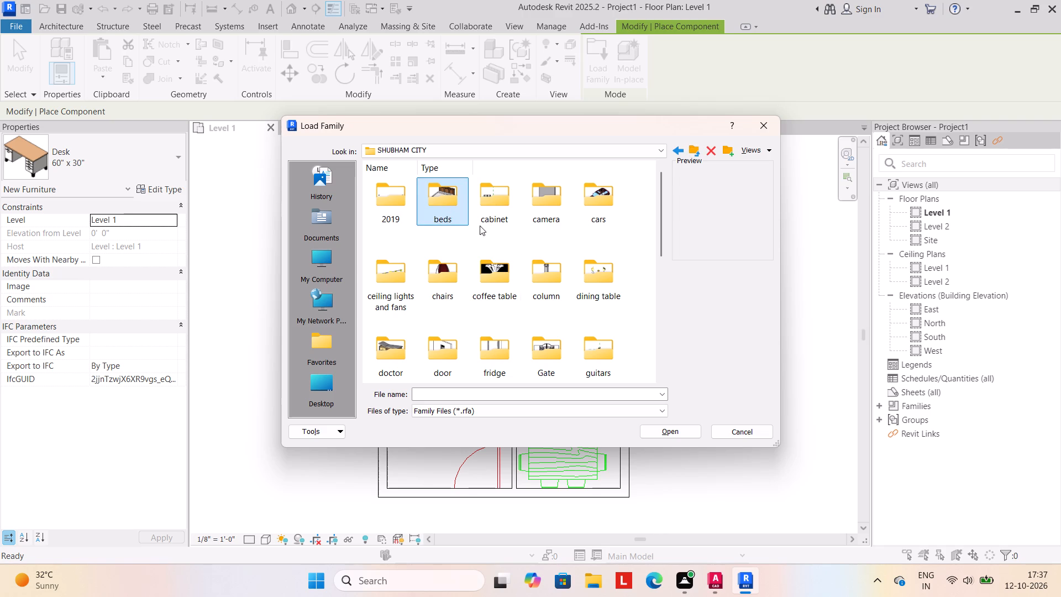
double_click(456, 208)
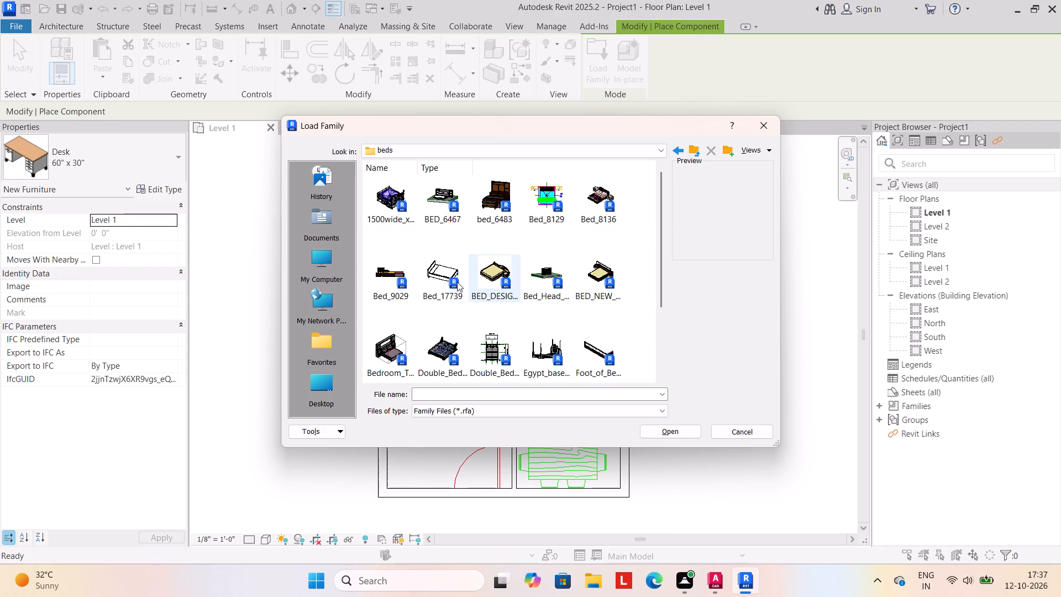
left_click(457, 282)
left_click(667, 432)
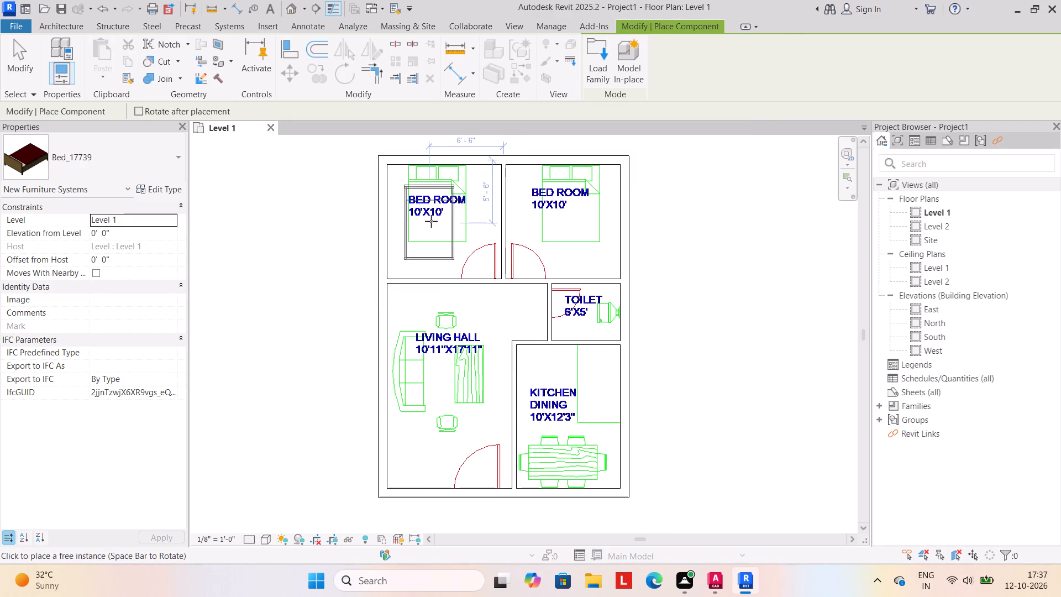
Place one Bed_17739 in each of the two bedrooms, over the beds drawn on the floor plan.
left_click(440, 206)
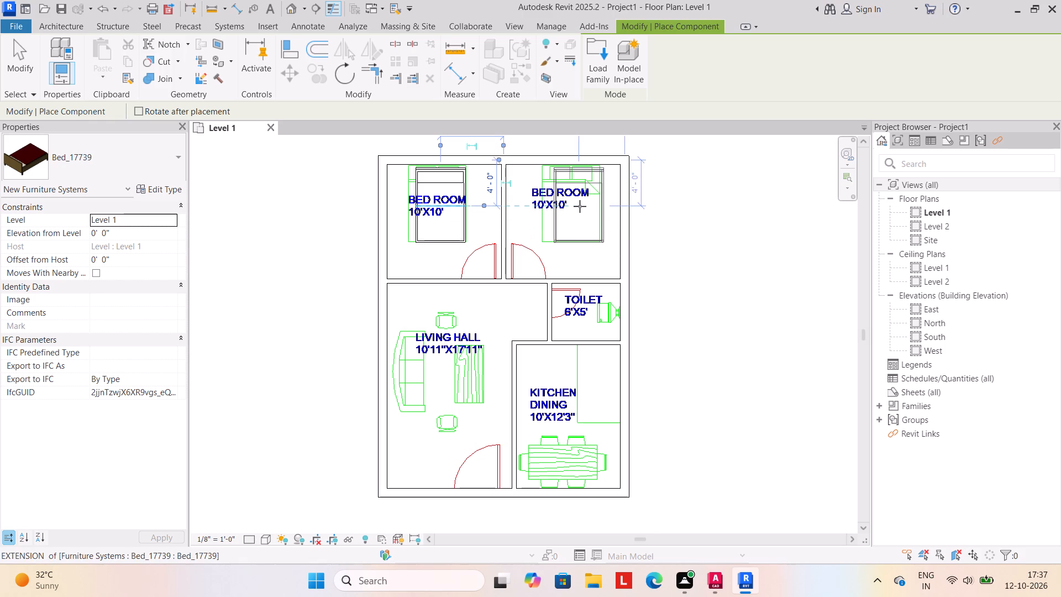
left_click(574, 206)
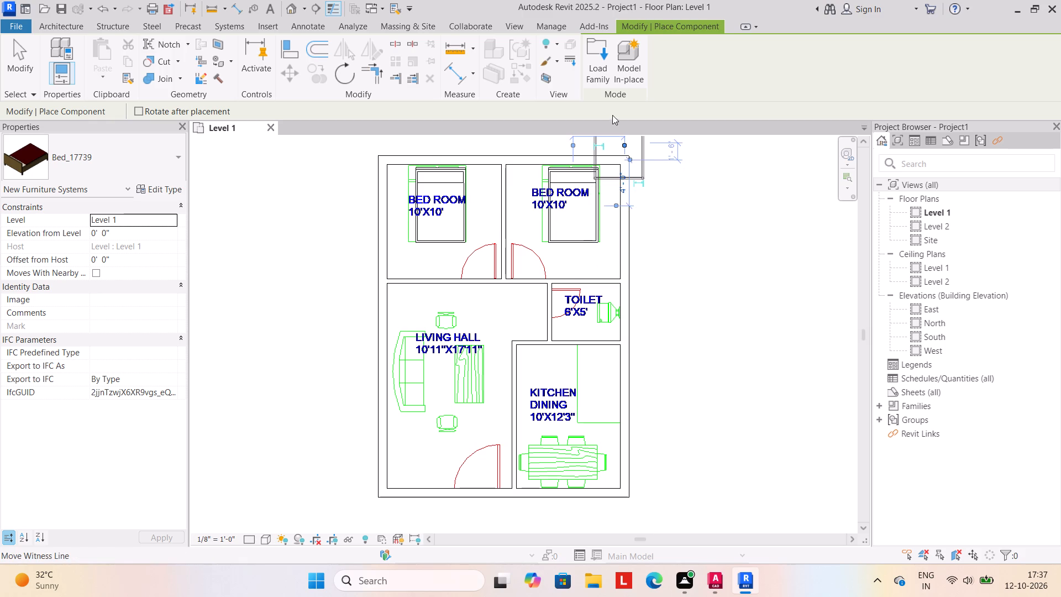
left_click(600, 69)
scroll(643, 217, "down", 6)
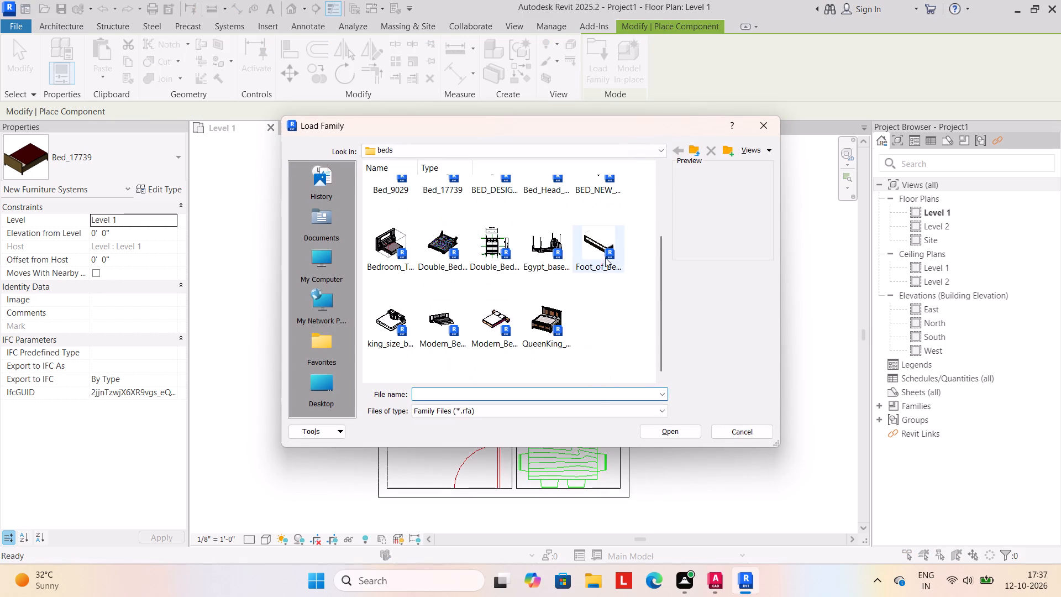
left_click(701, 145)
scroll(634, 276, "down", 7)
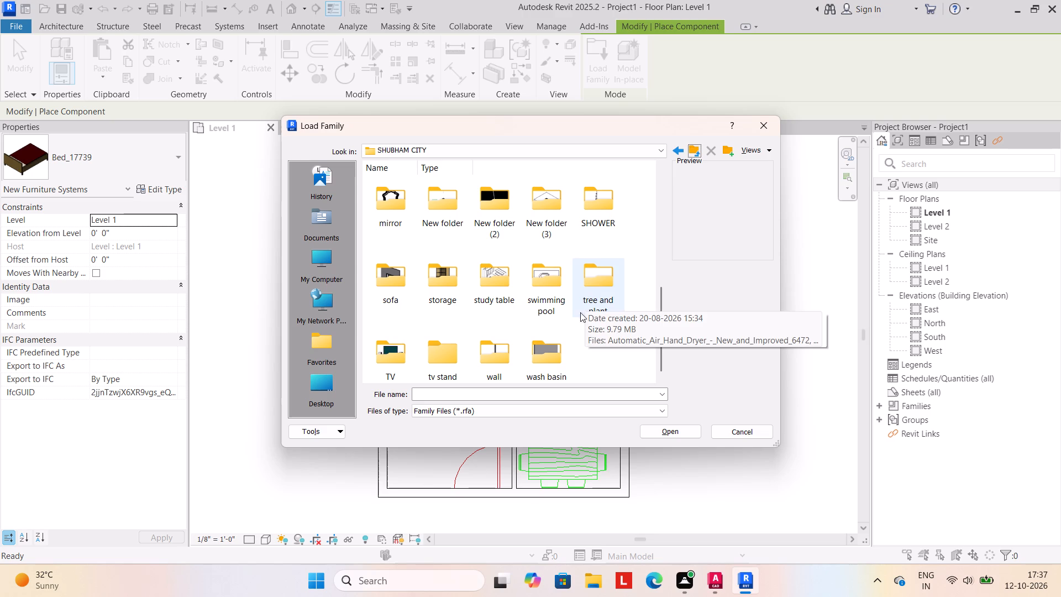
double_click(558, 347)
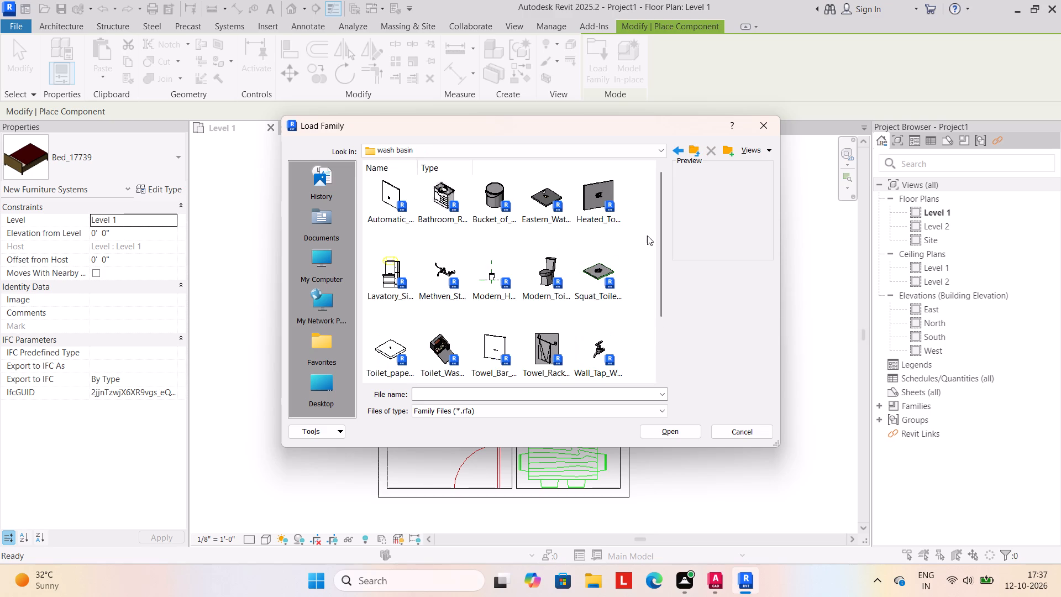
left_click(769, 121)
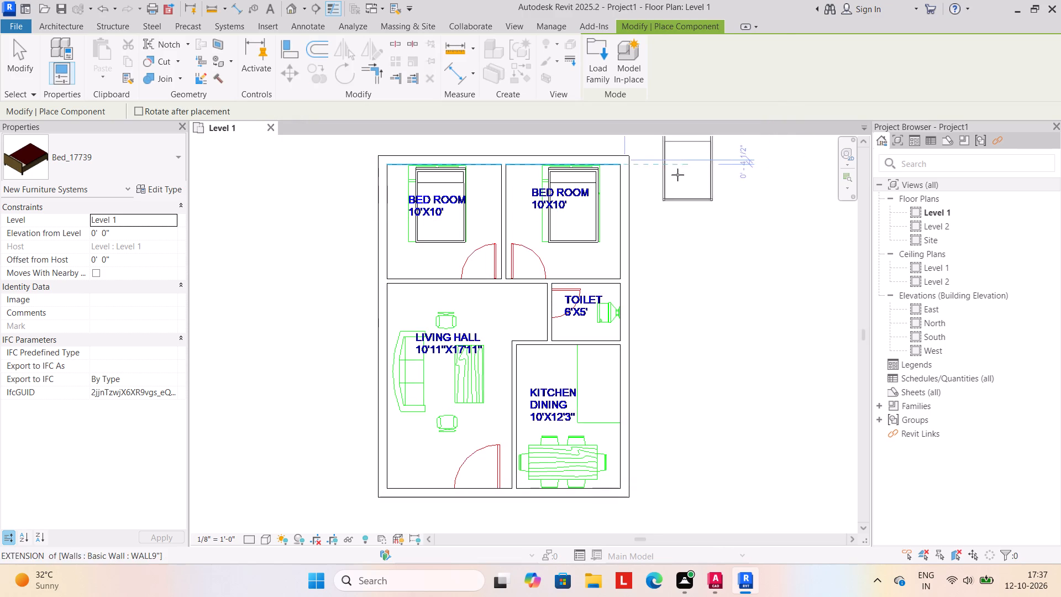
Load the Modern_Toilet_7747 family from the wash basin folder.
left_click(590, 75)
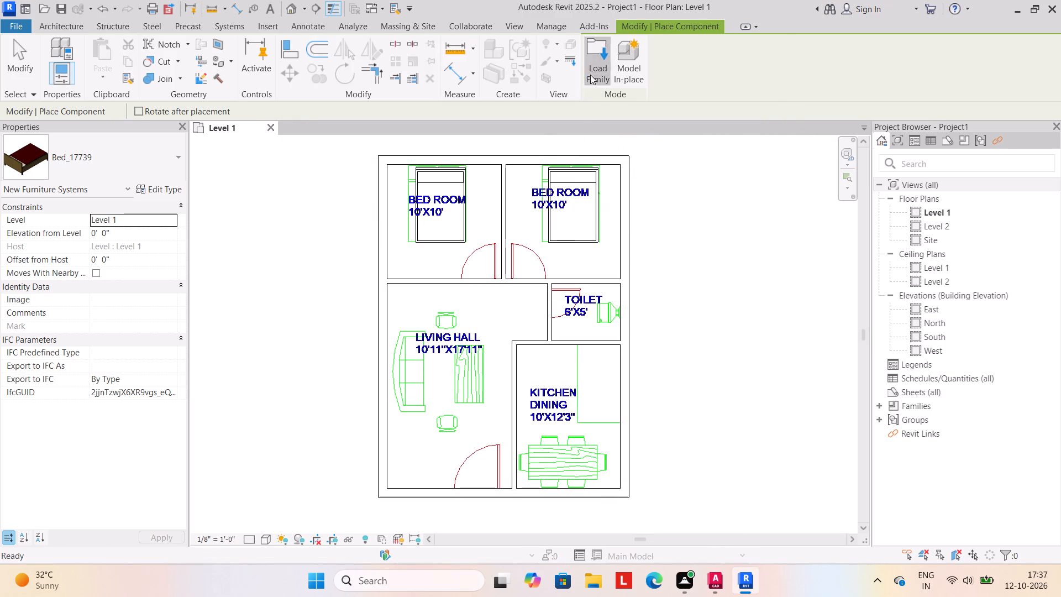
scroll(553, 225, "down", 6)
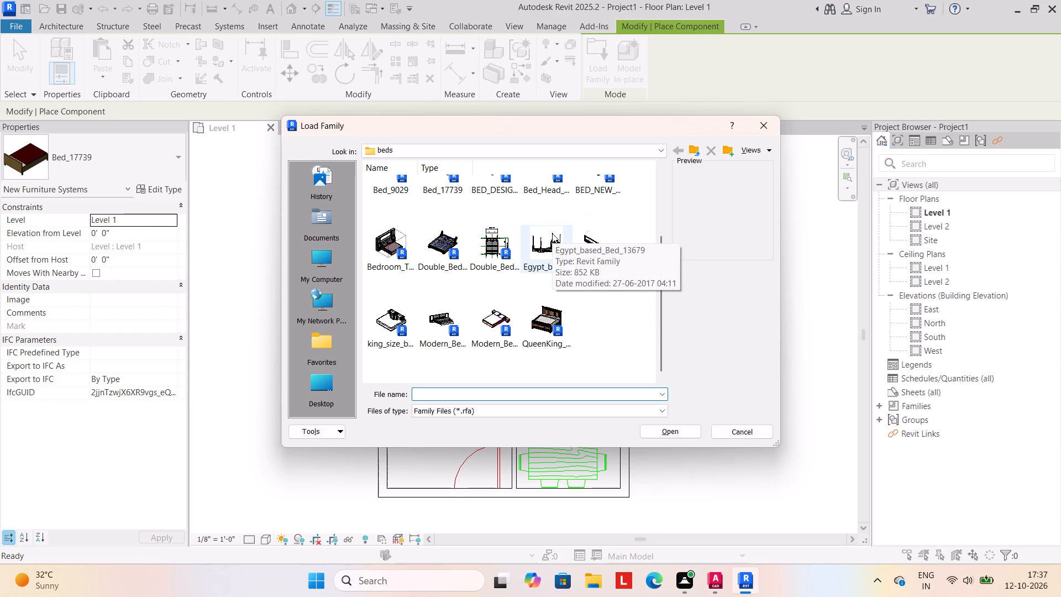
left_click(696, 145)
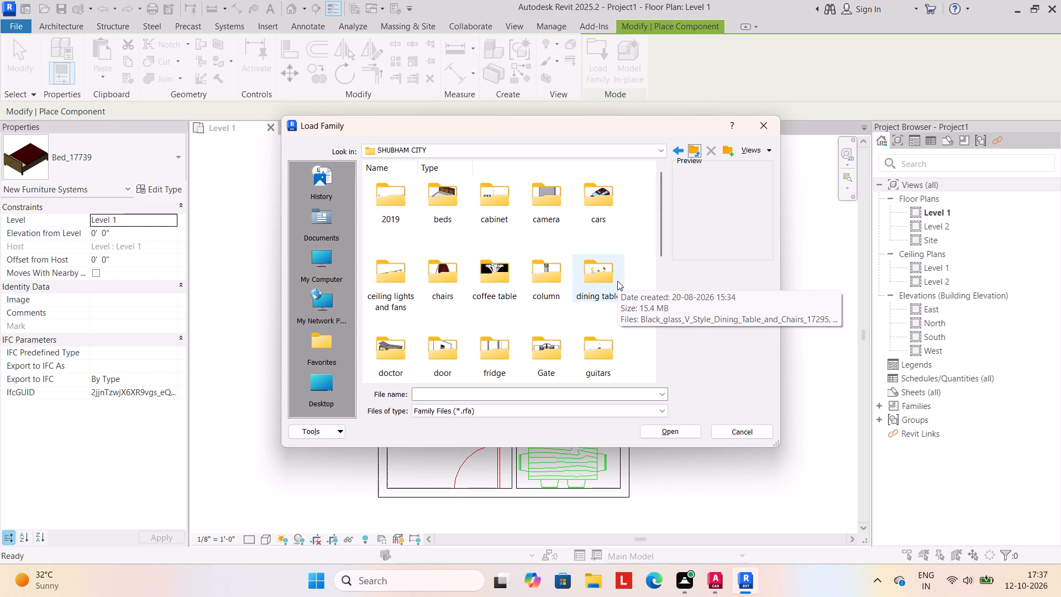
scroll(617, 284, "down", 7)
scroll(617, 294, "up", 6)
scroll(589, 349, "down", 7)
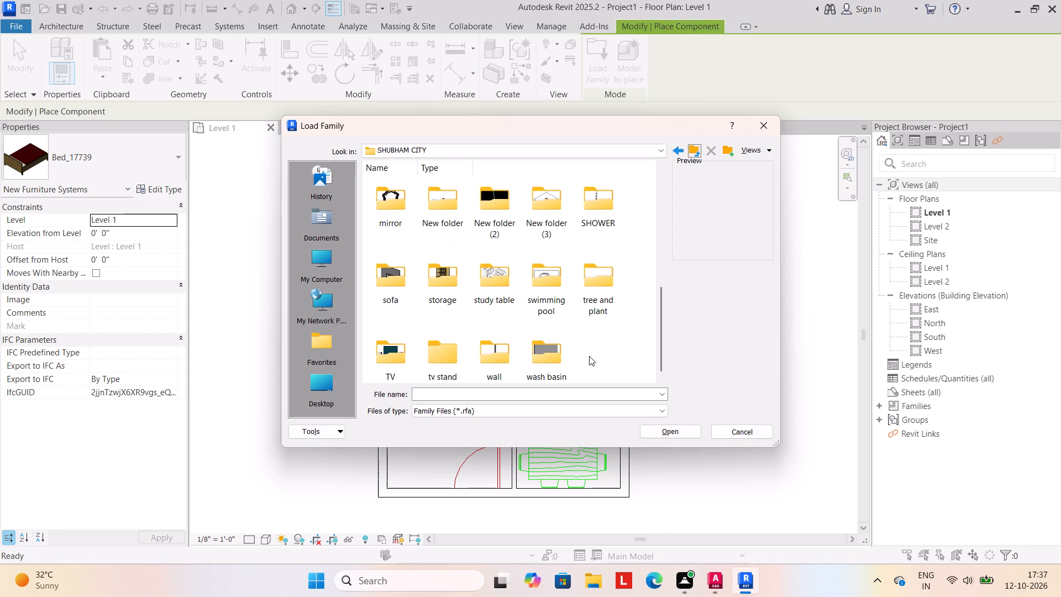
double_click(538, 360)
scroll(592, 316, "down", 3)
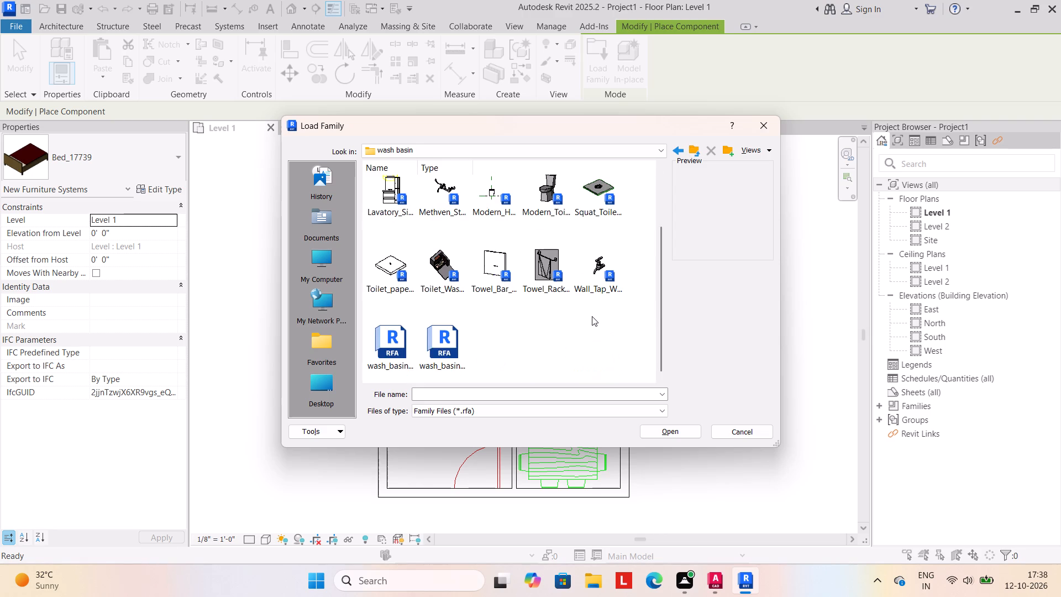
scroll(592, 316, "down", 4)
left_click(544, 188)
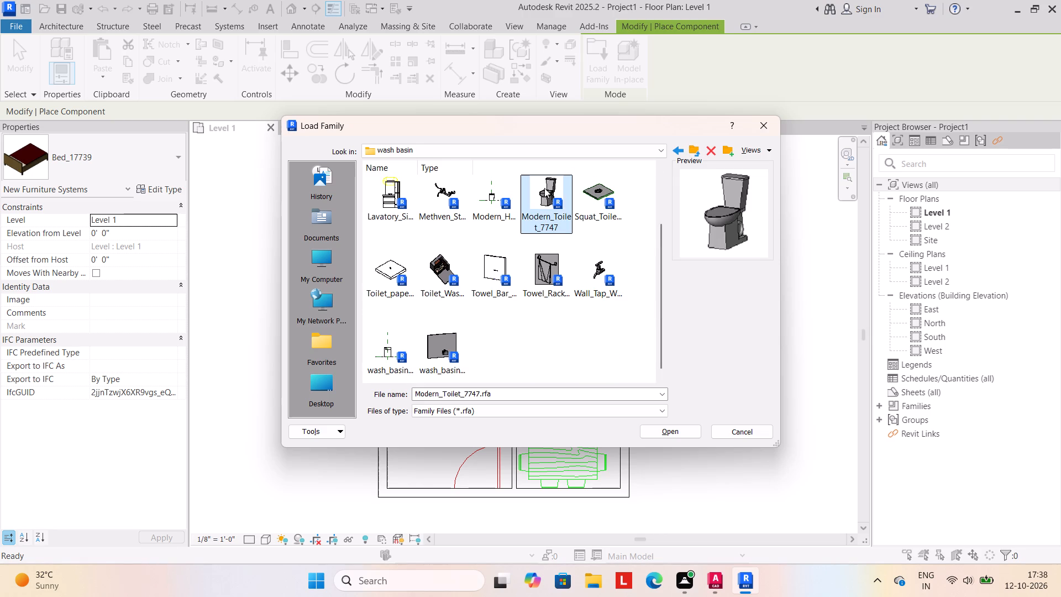
left_click(670, 430)
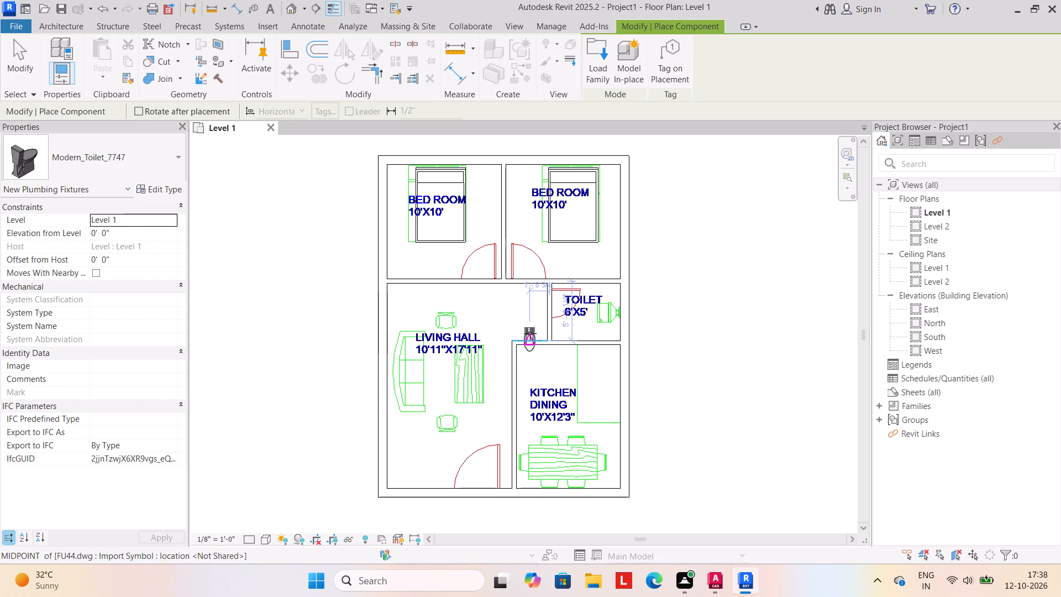
Rotate the Modern_Toilet_7747 so its tank faces the exterior wall and place it over the plan's toilet symbol.
key("space")
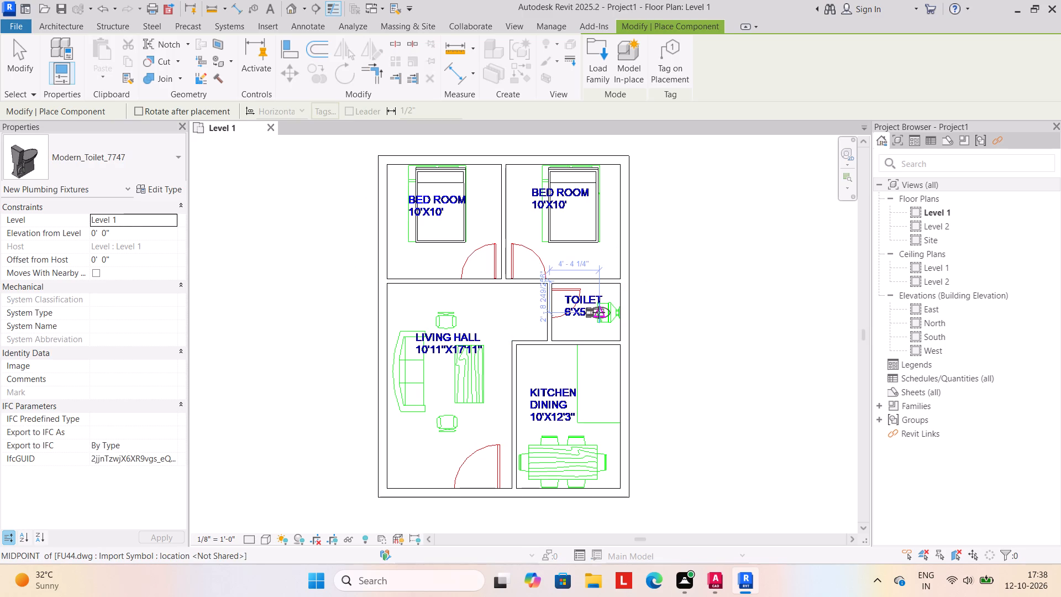
key("space")
key("space")
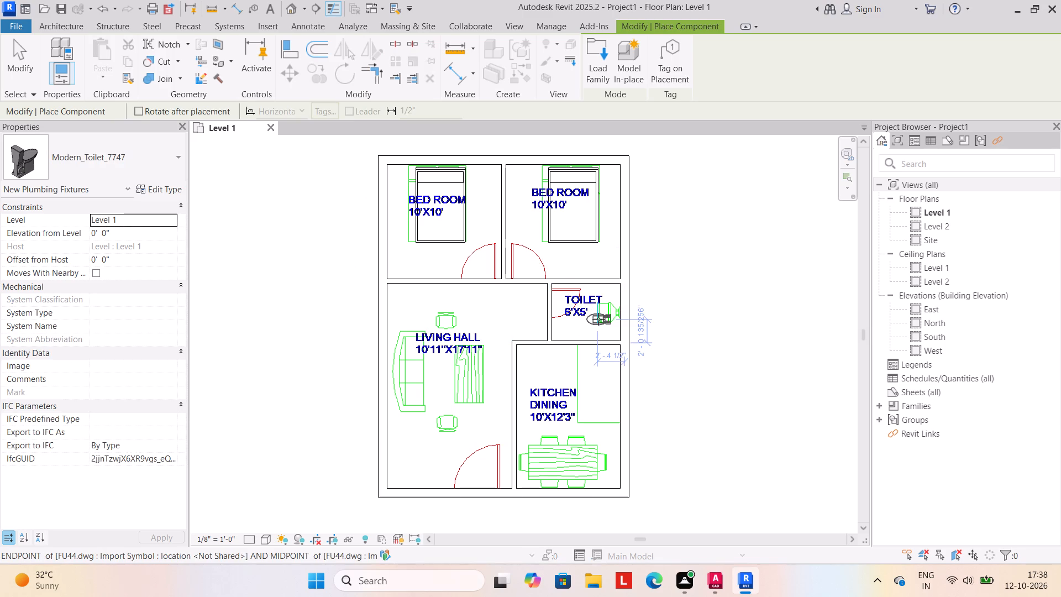
scroll(598, 319, "up", 3)
left_click(609, 305)
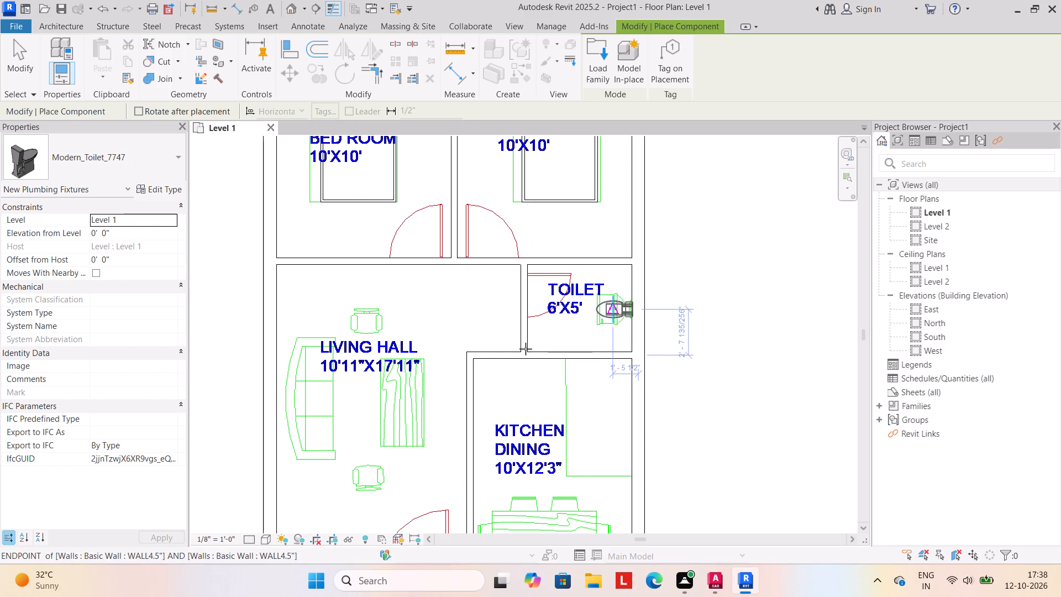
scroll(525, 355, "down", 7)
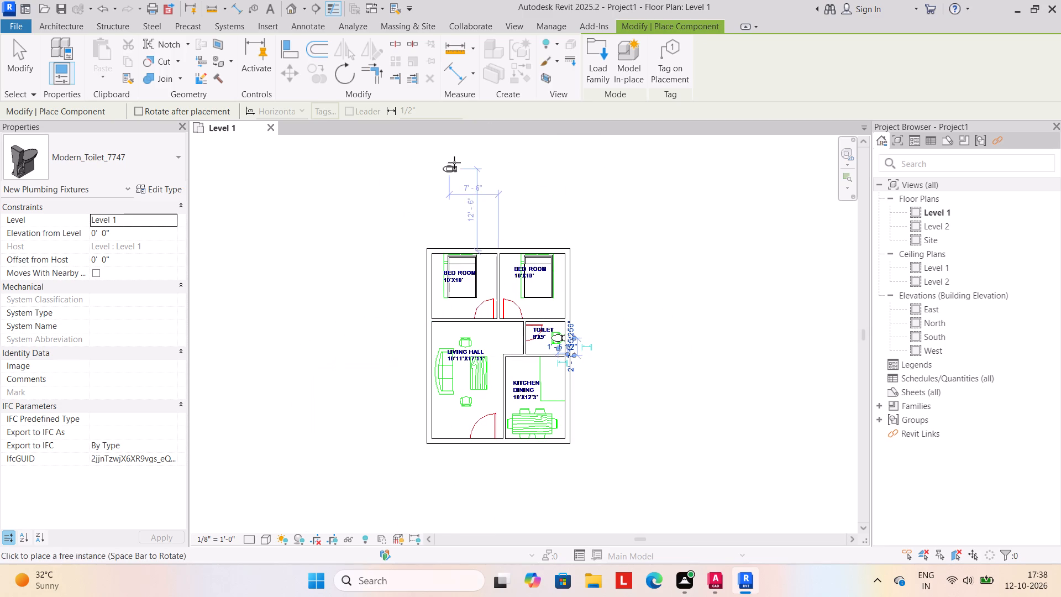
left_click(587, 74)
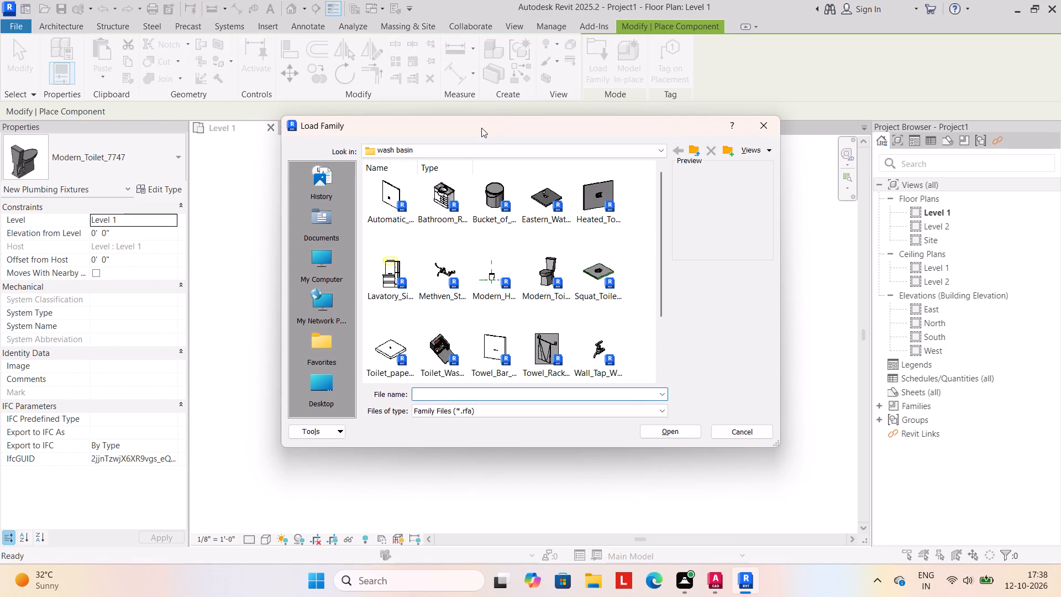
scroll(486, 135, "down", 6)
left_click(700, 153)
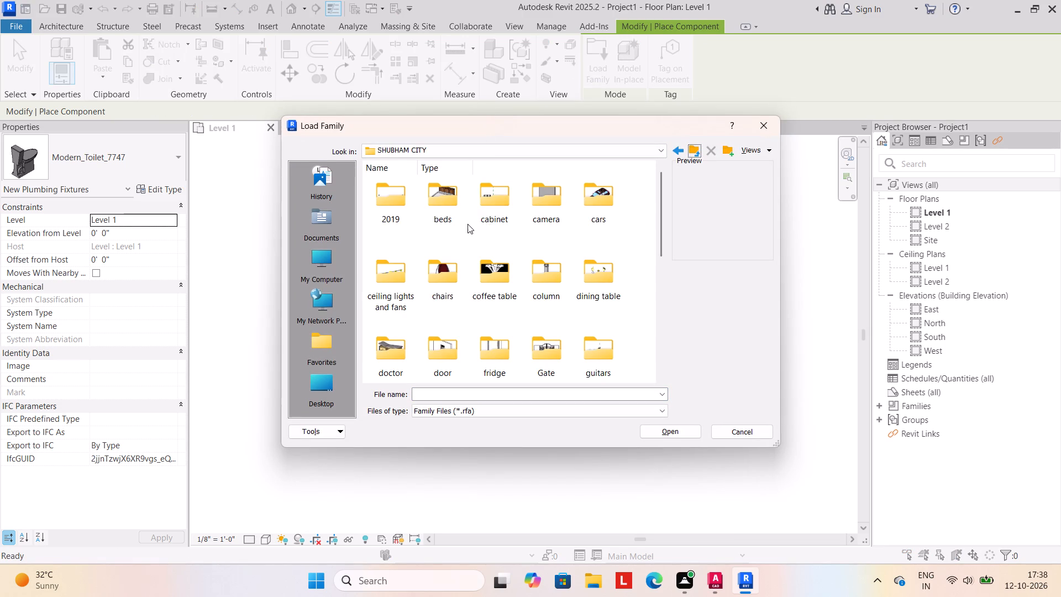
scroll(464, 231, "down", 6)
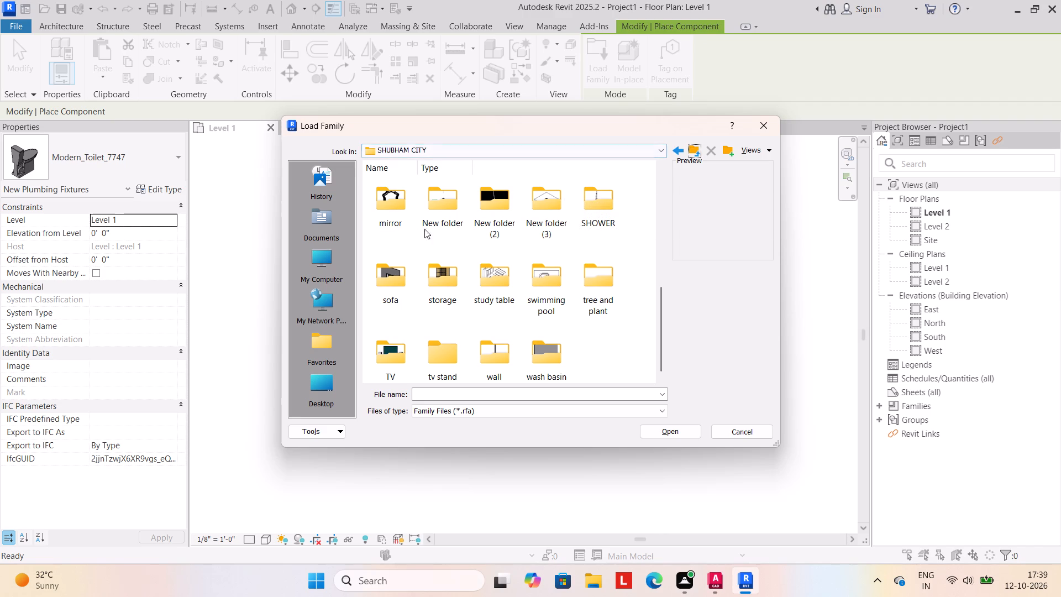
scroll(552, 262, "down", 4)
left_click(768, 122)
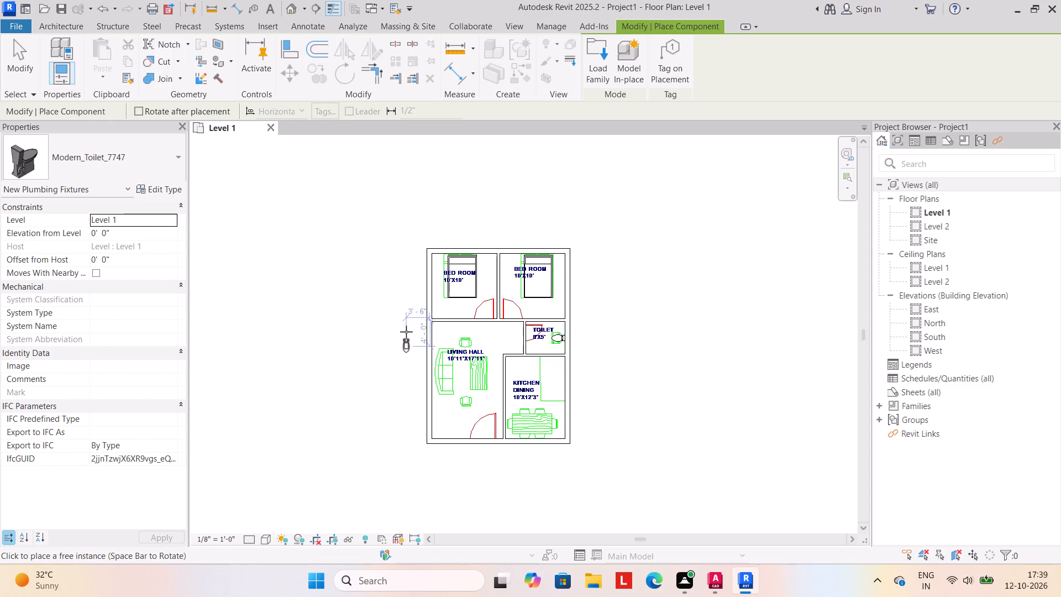
Load the Ashley_Roxanne_Sofa__flip-flop_15459 family from the sofa folder.
left_click(595, 69)
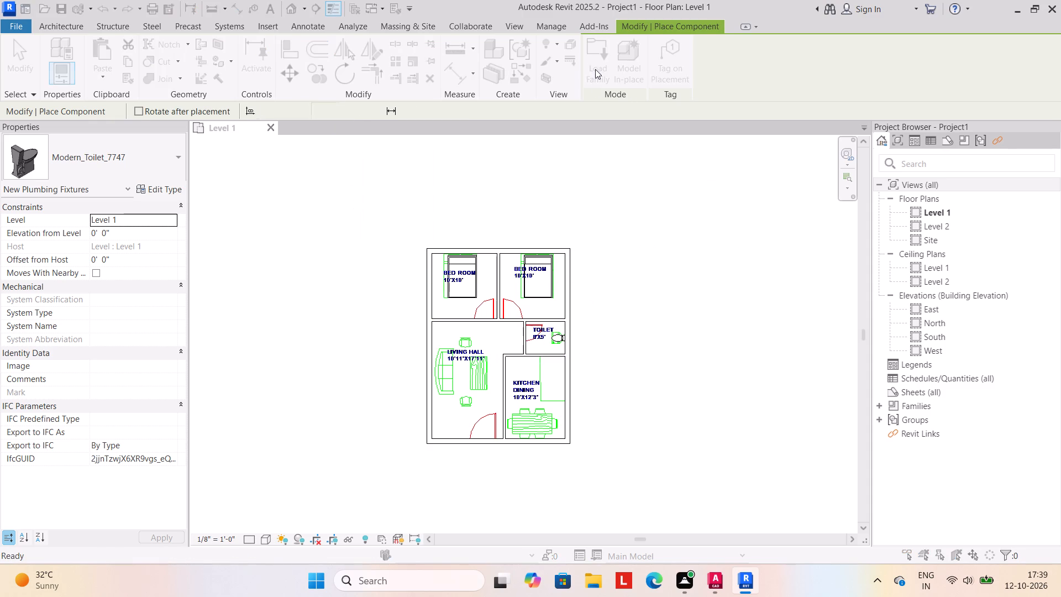
scroll(433, 213, "down", 7)
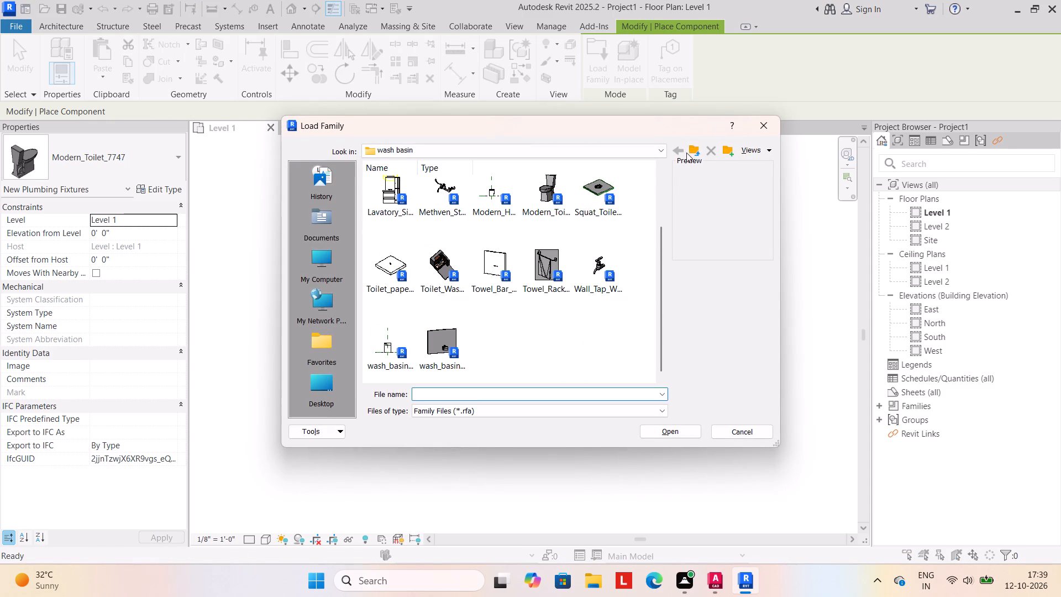
left_click(692, 150)
scroll(442, 257, "down", 7)
scroll(445, 275, "up", 5)
scroll(448, 275, "down", 5)
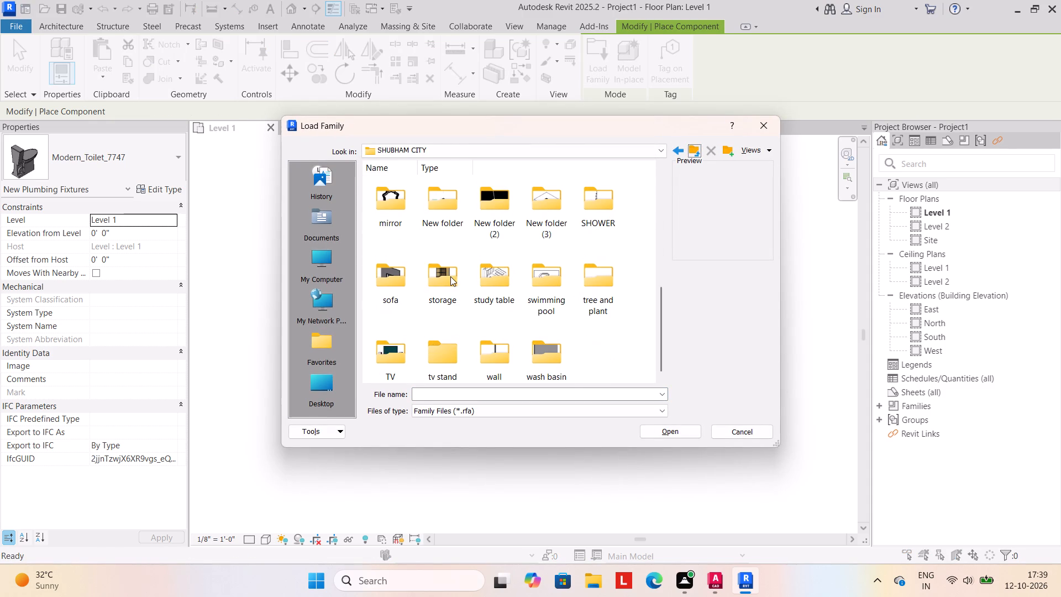
scroll(450, 276, "down", 19)
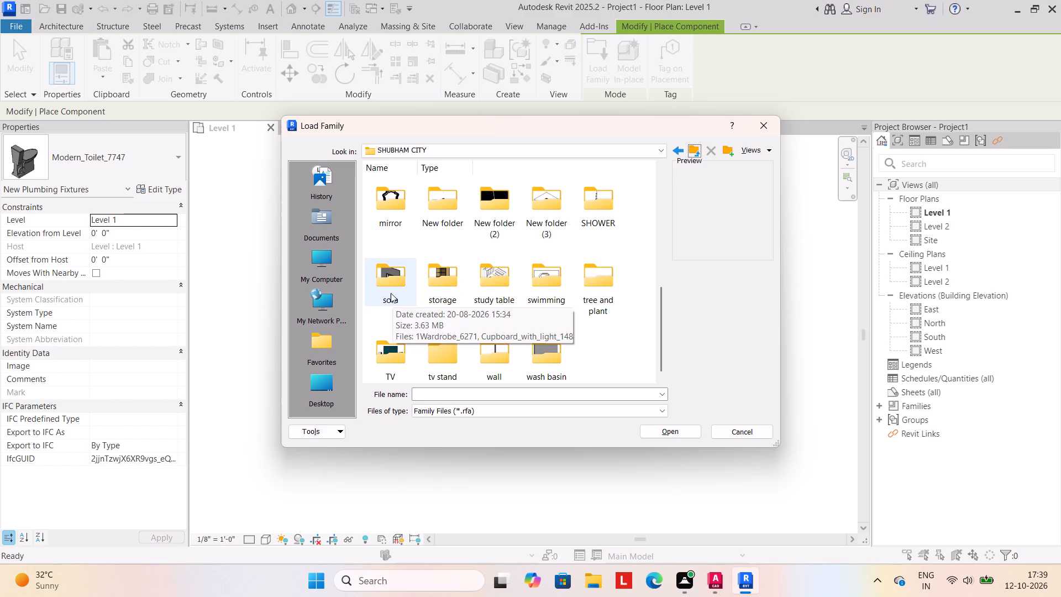
double_click(391, 291)
scroll(486, 265, "down", 2)
scroll(516, 233, "up", 4)
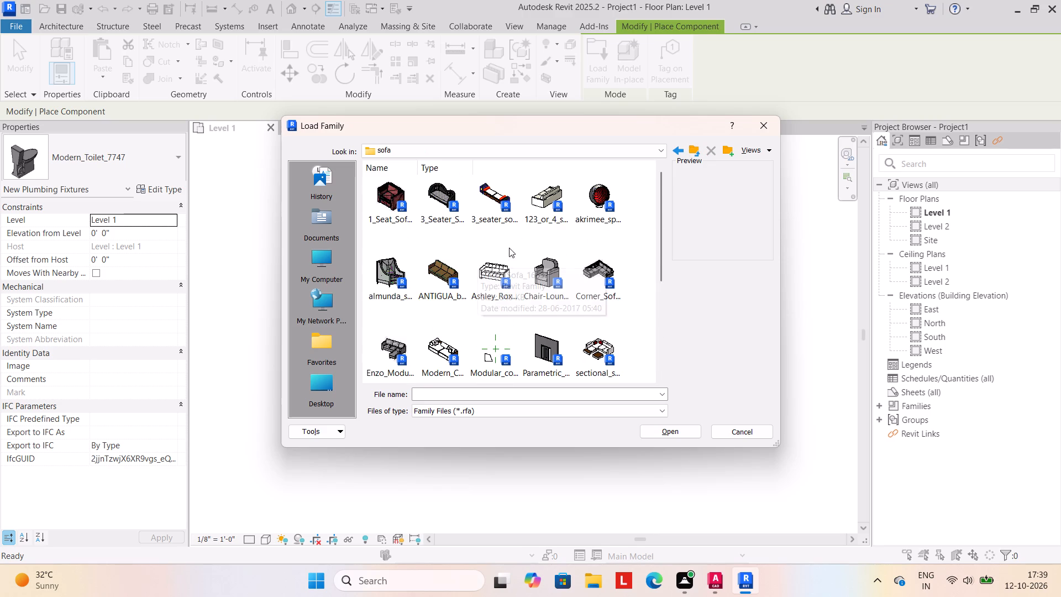
left_click(492, 265)
left_click(660, 432)
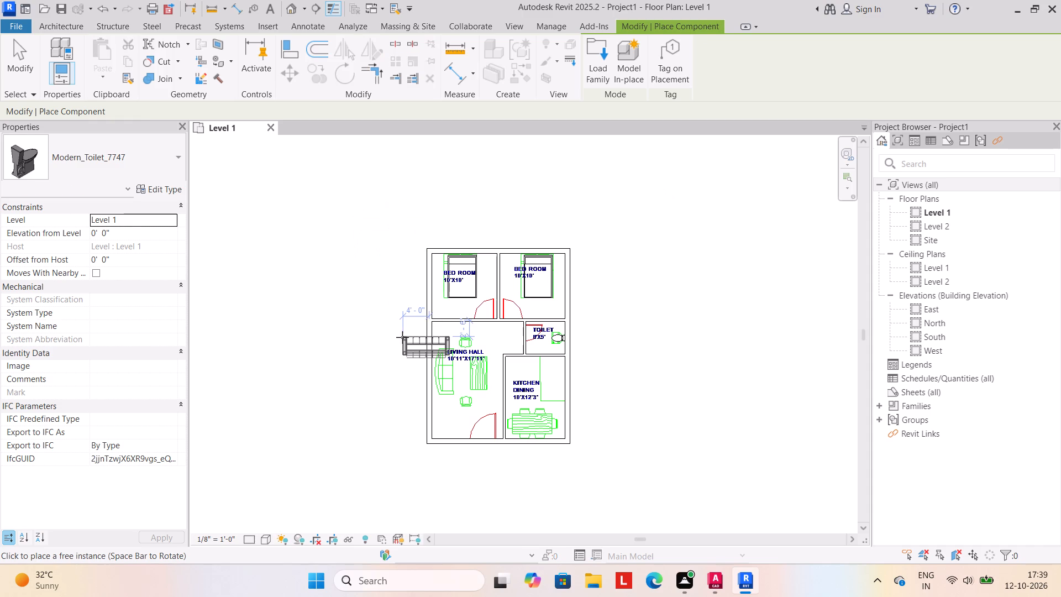
Rotate the Ashley_Roxanne sofa so its back faces the exterior wall and place it over the long sofa symbol in the living hall.
key("space")
key("space")
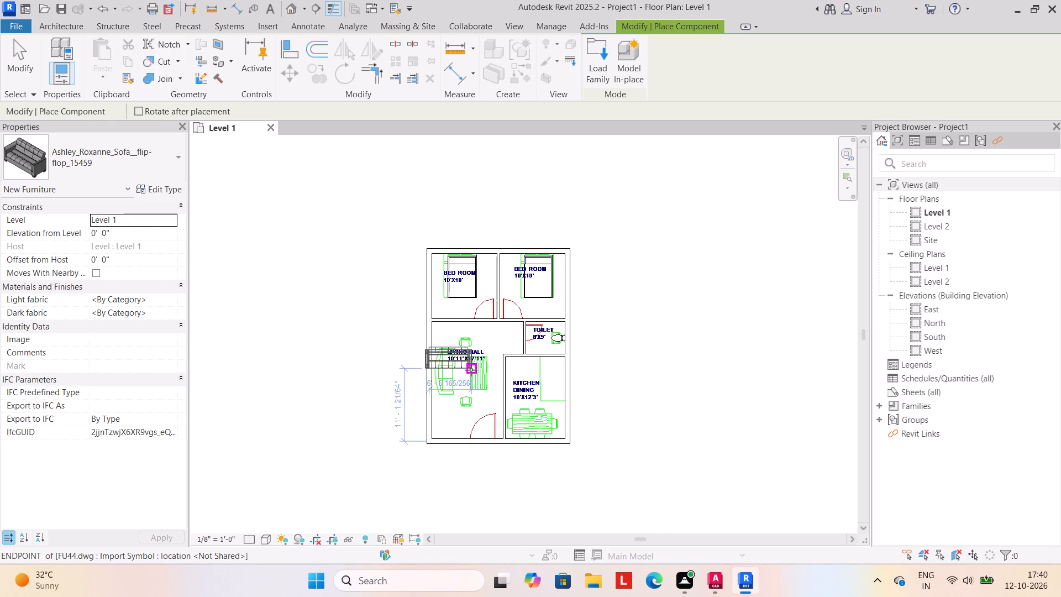
key("space")
key("space")
key("space")
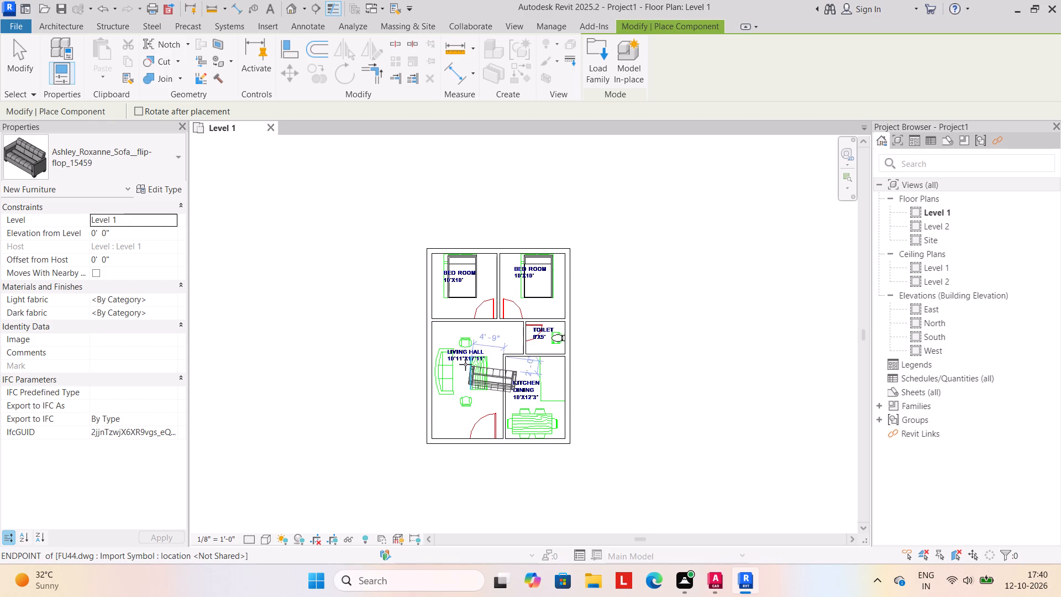
key("space")
key("space")
key("space")
key("space")
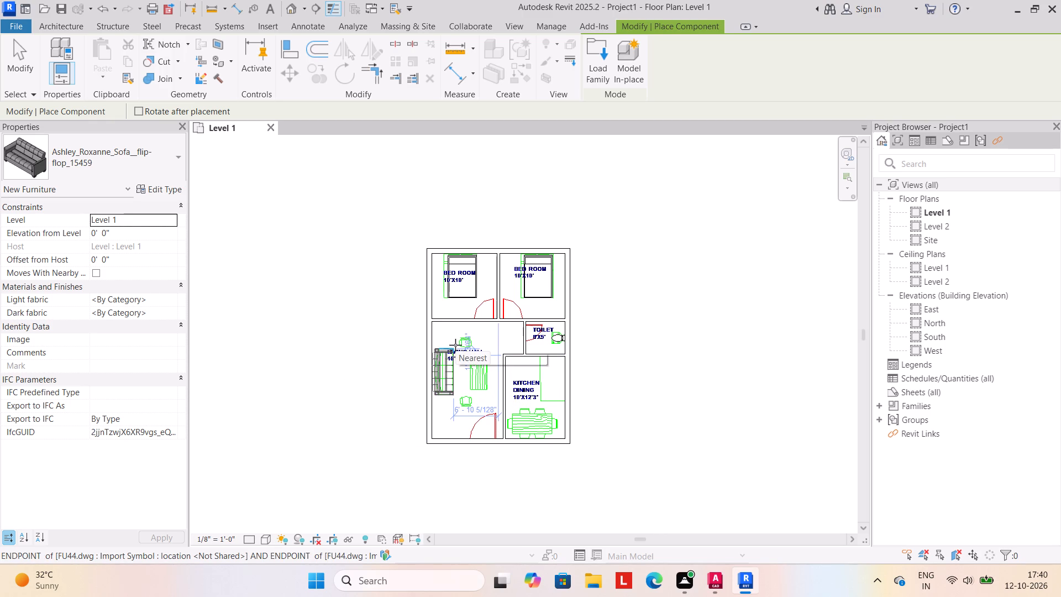
left_click(455, 345)
Load the almunda_sofa_7542 family from the sofa folder.
left_click(597, 70)
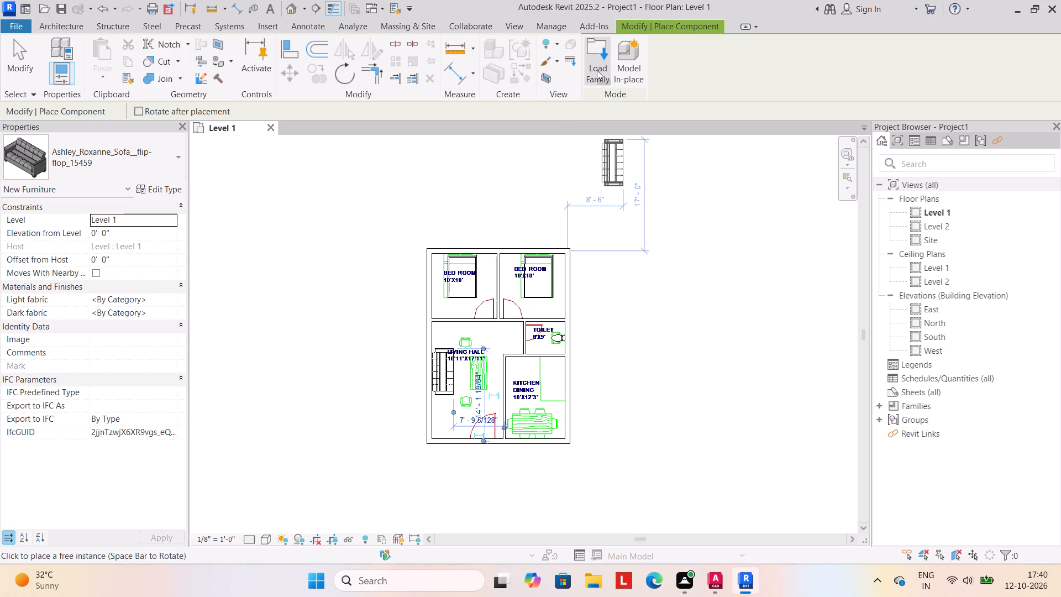
scroll(485, 275, "down", 7)
scroll(458, 261, "up", 4)
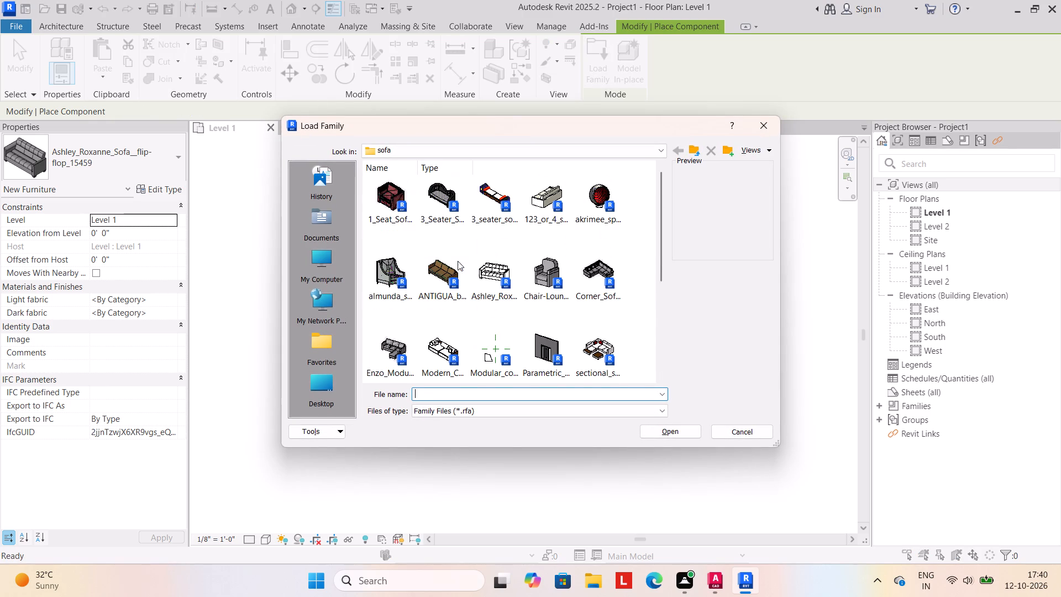
left_click(400, 280)
left_click(655, 428)
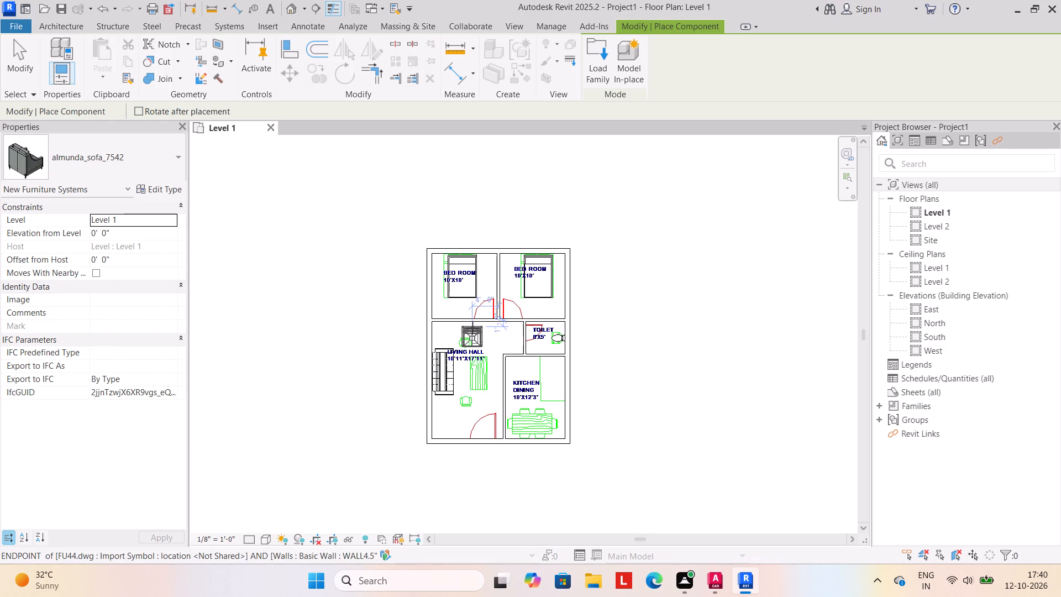
Place two almunda_sofa_7542 armchairs over the single-seat symbols in the living hall, rotating the second to face the first.
left_click(472, 328)
key("space")
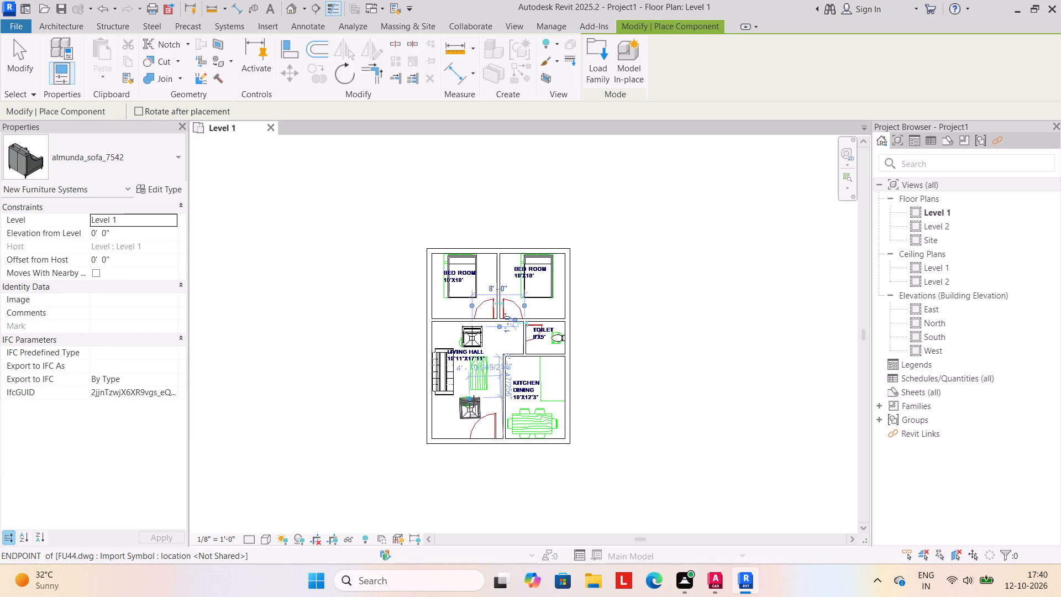
key("space")
key("space")
key("space")
key("space")
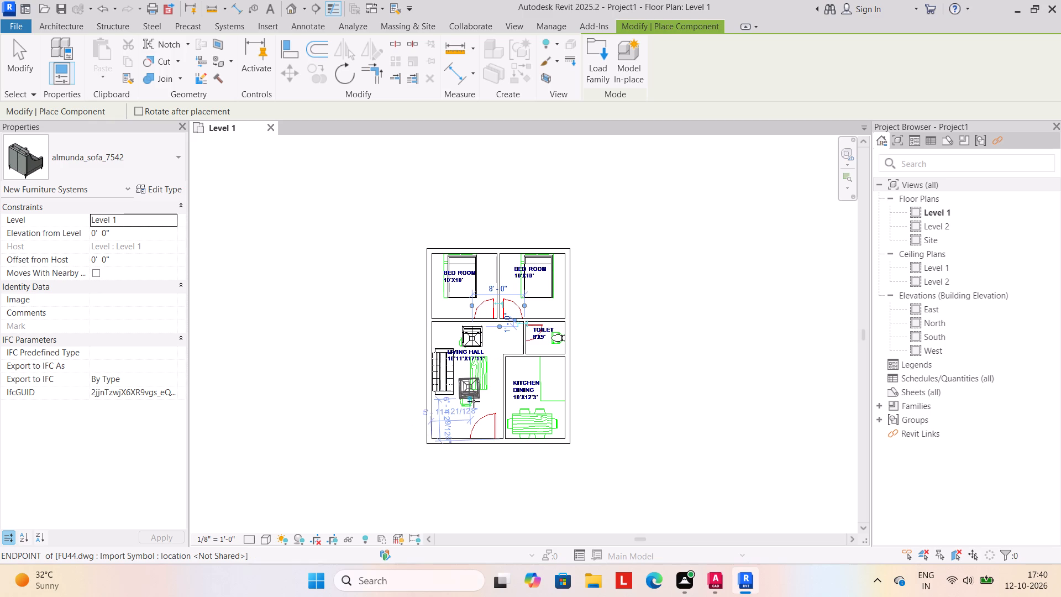
left_click(475, 414)
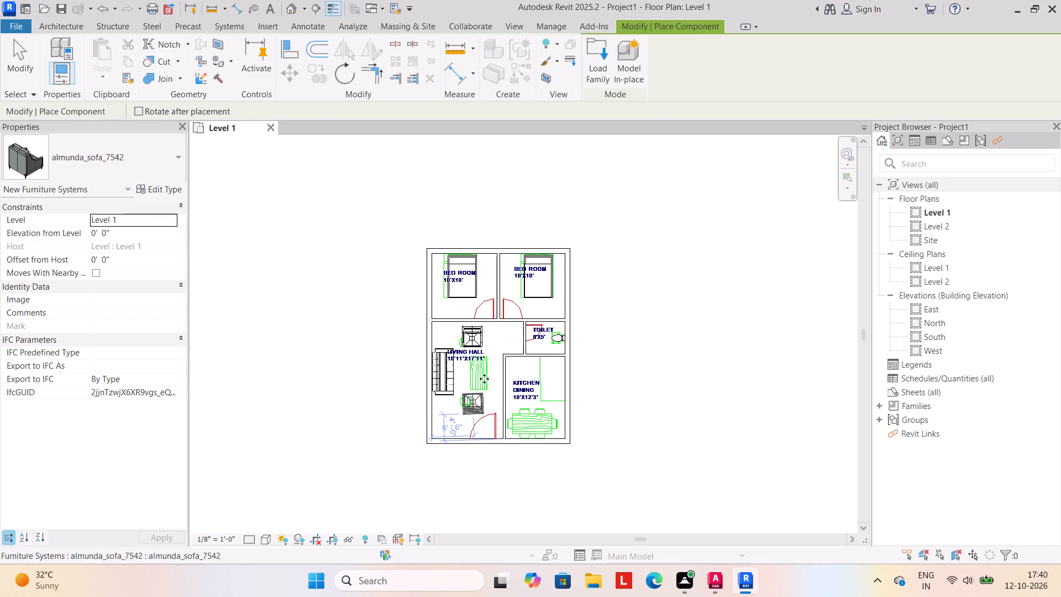
left_click(629, 63)
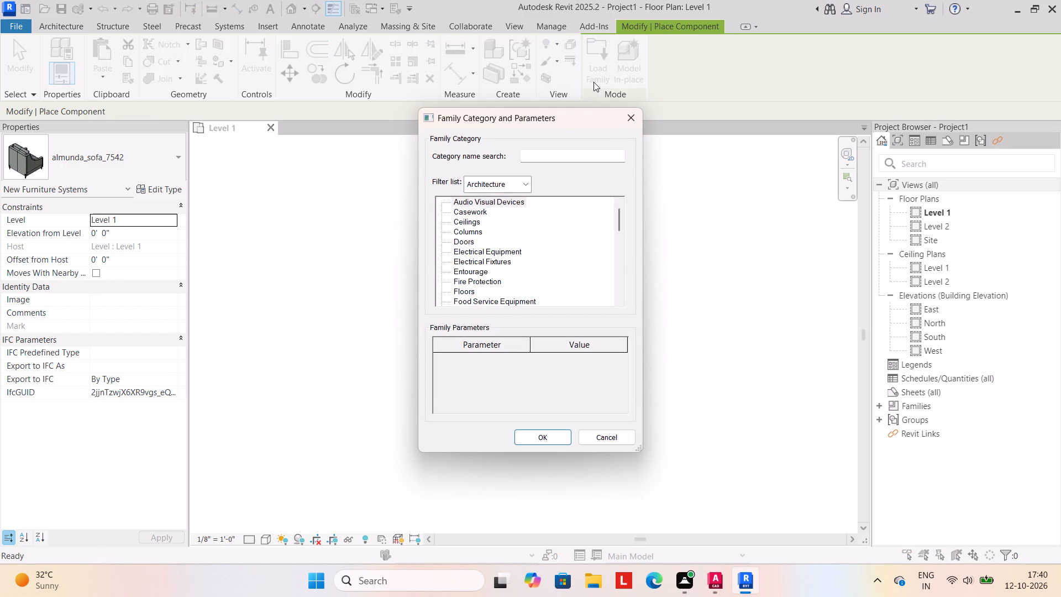
left_click(633, 123)
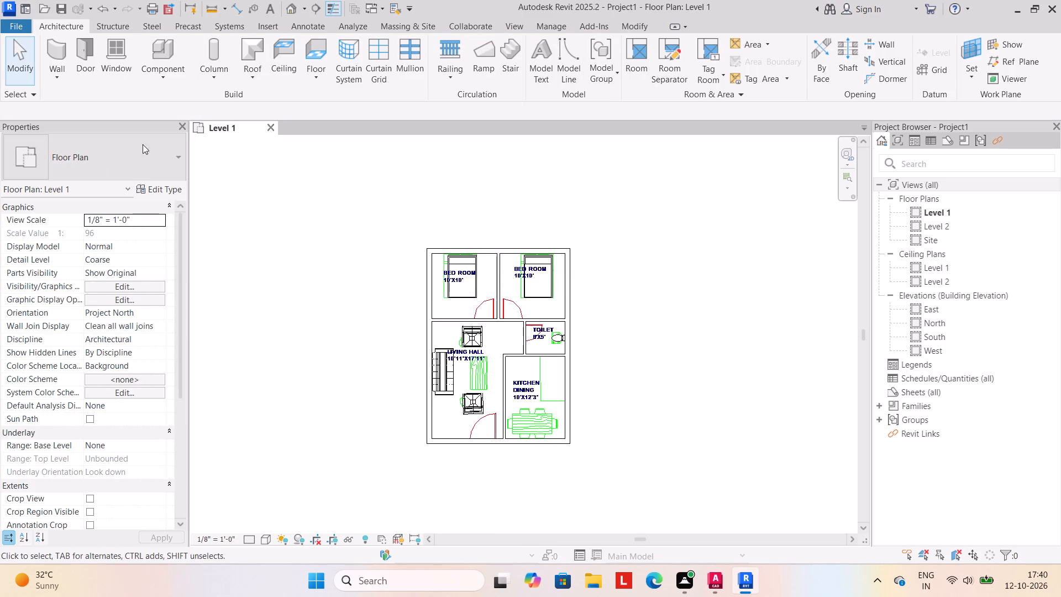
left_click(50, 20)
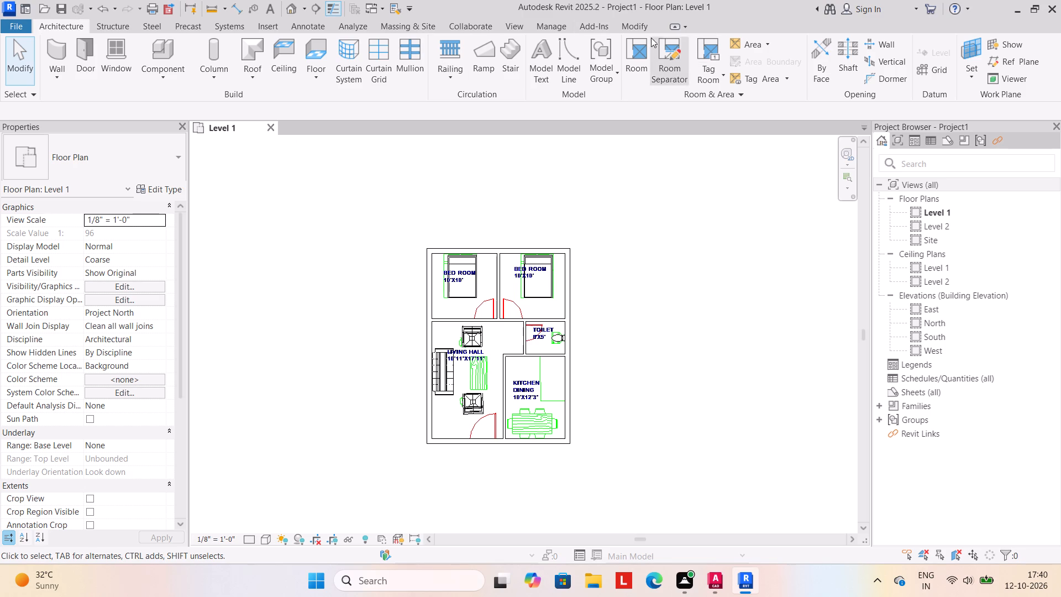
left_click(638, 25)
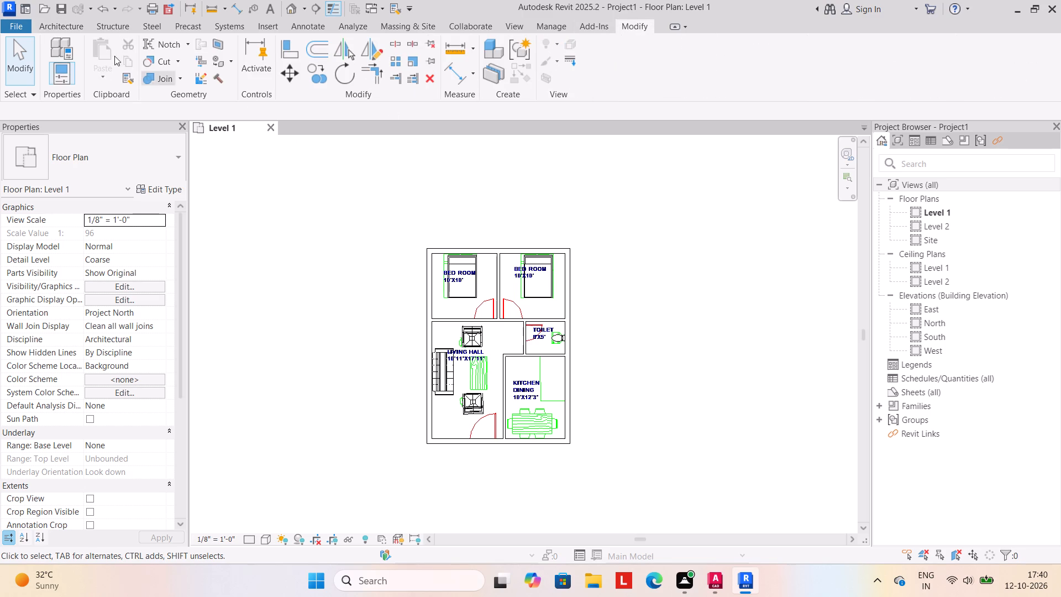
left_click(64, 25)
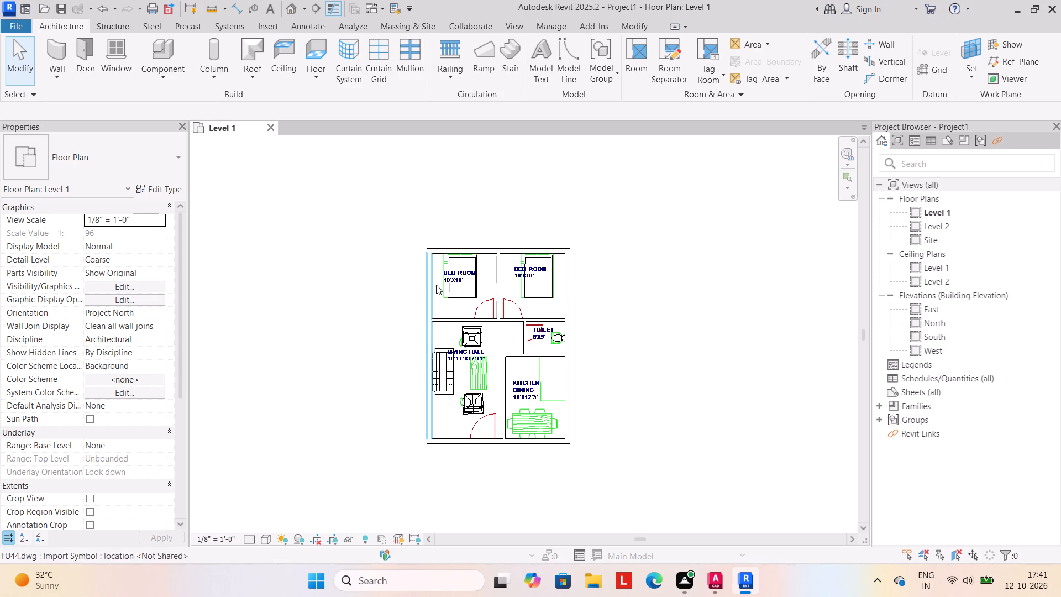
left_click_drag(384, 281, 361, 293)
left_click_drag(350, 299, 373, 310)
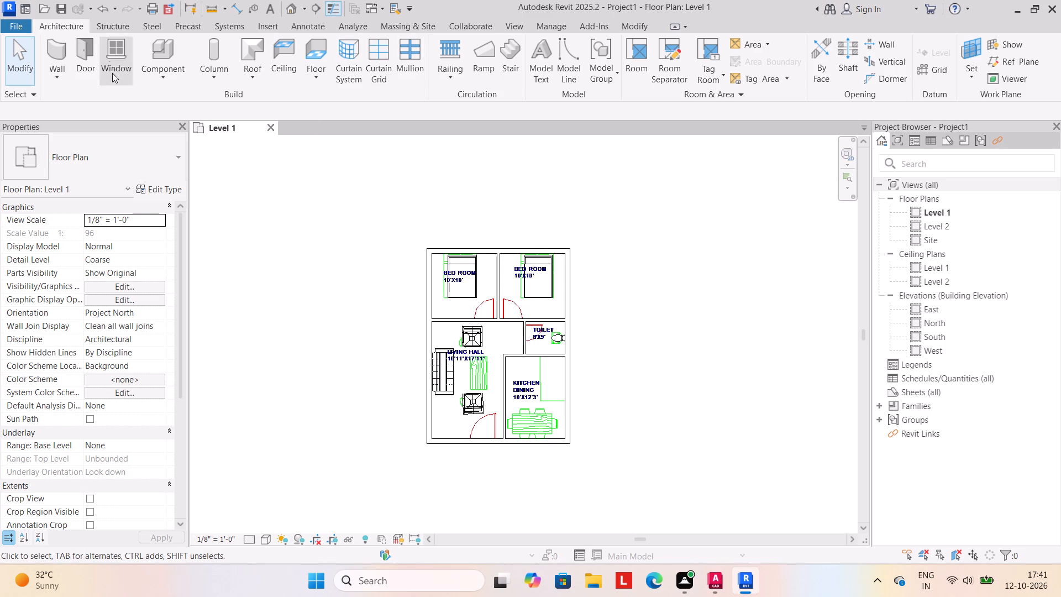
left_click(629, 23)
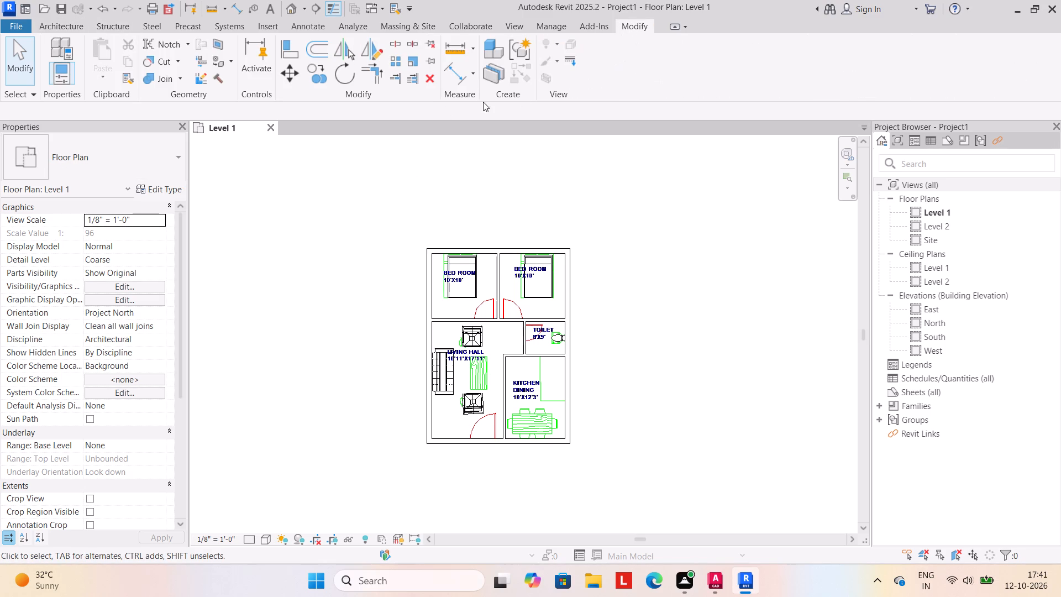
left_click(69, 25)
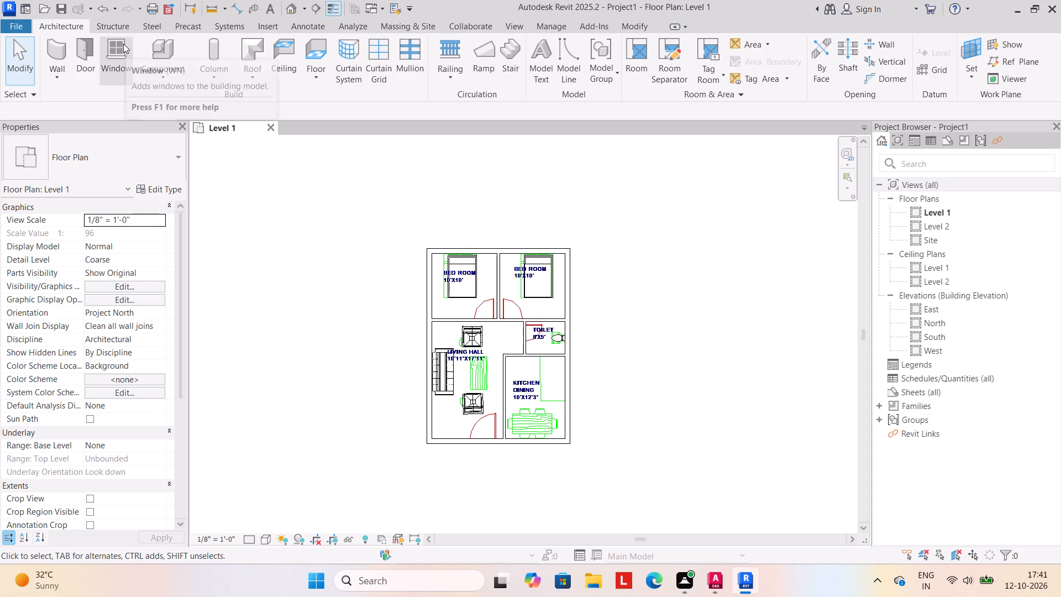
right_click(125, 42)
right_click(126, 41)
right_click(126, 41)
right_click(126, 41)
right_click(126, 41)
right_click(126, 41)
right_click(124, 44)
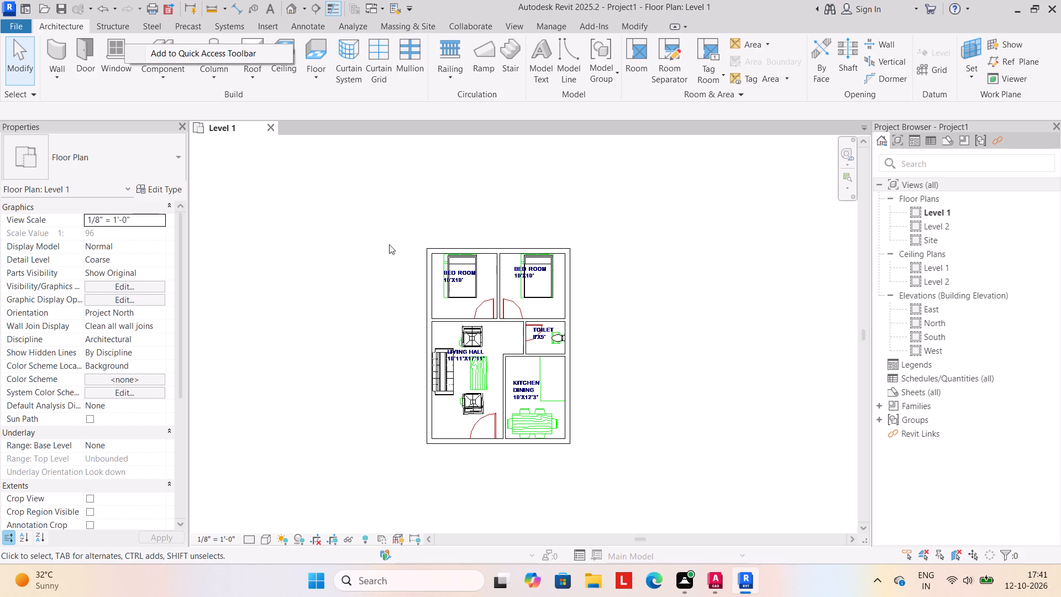
Load the Dining_table_14755 family from the dining table folder as a component.
left_click(158, 79)
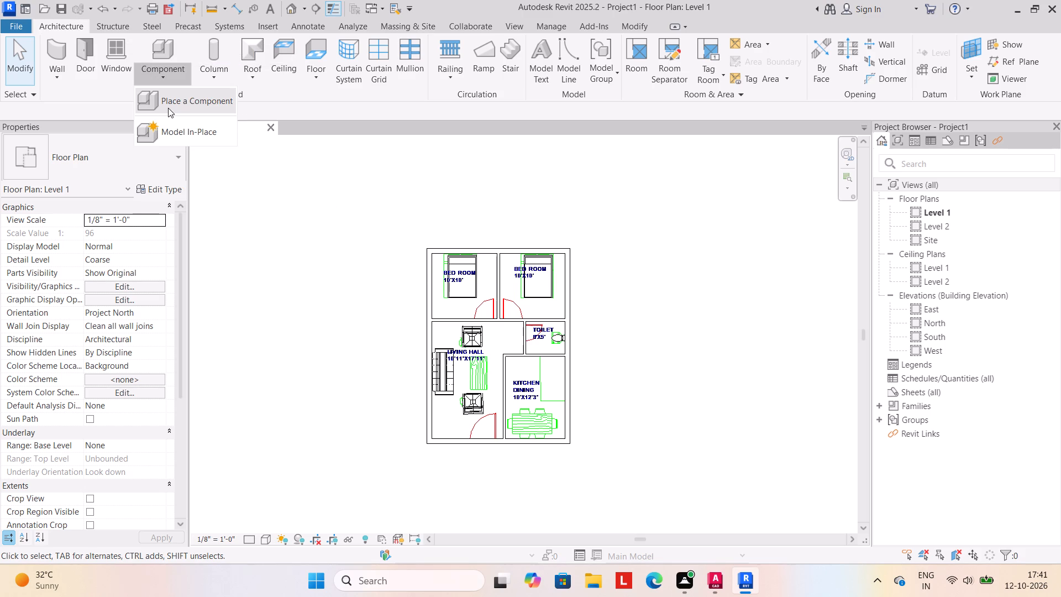
left_click(171, 99)
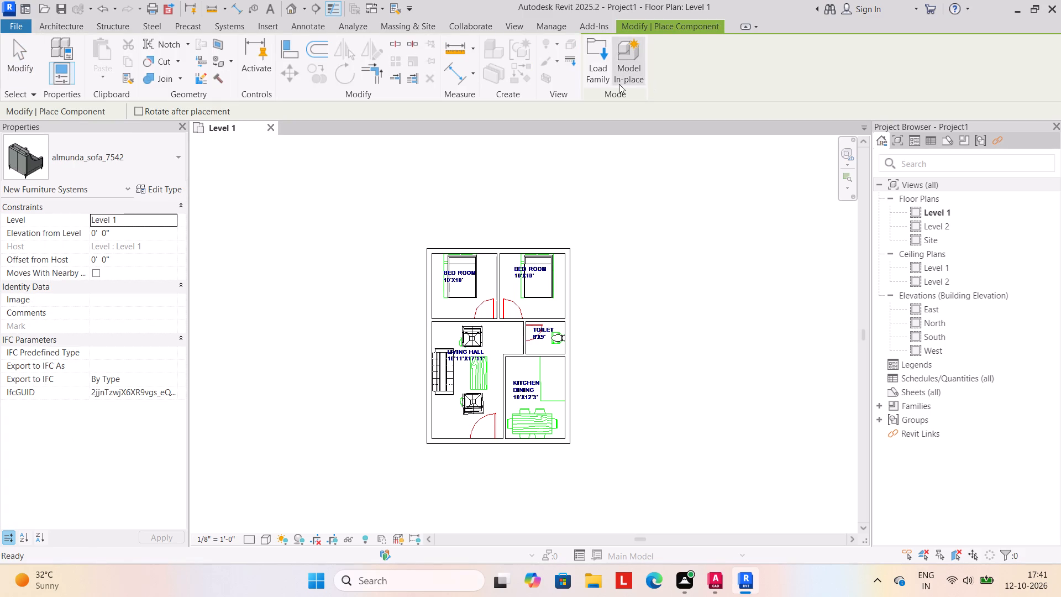
left_click(601, 74)
scroll(575, 231, "down", 6)
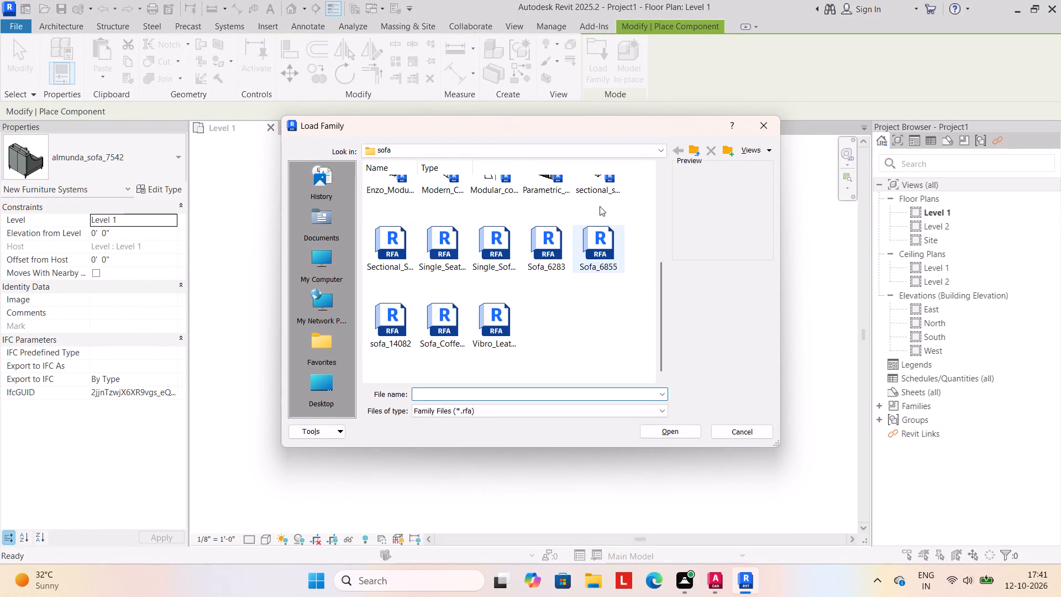
left_click(696, 149)
scroll(623, 229, "up", 5)
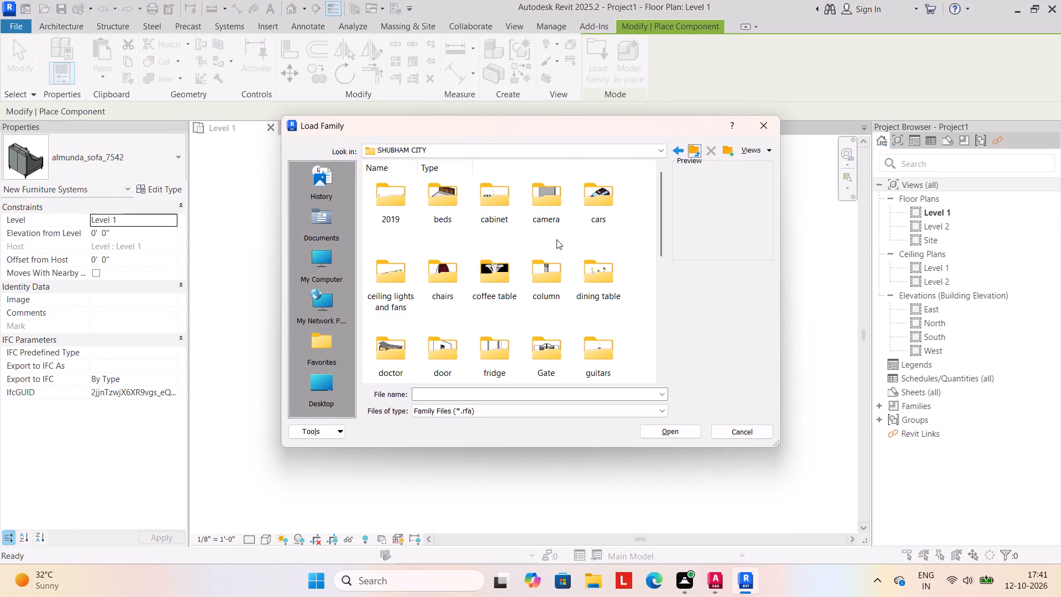
scroll(510, 347, "down", 7)
scroll(539, 383, "down", 7)
scroll(540, 385, "up", 4)
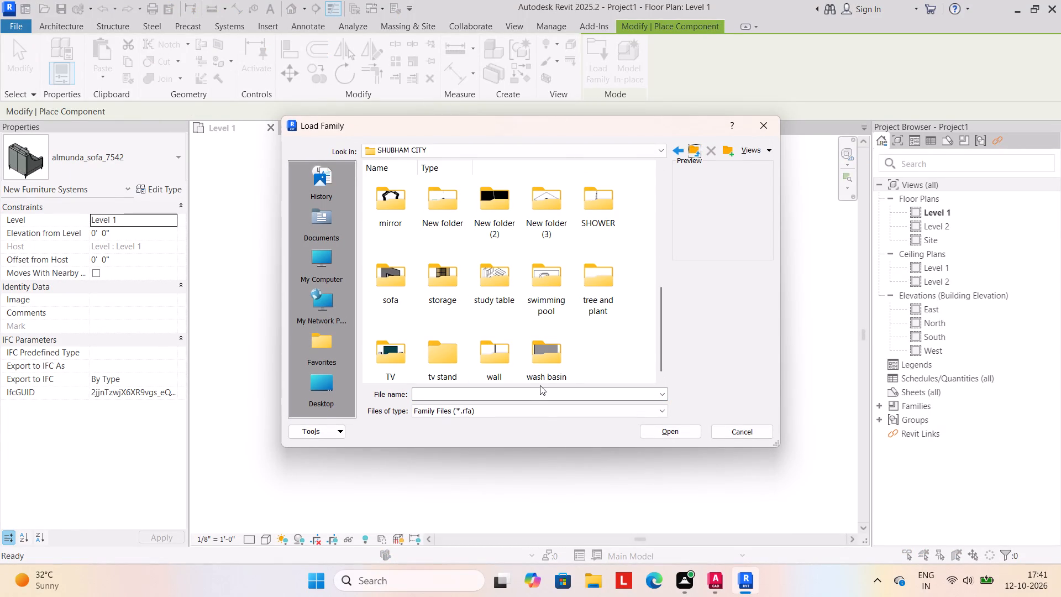
scroll(539, 385, "down", 5)
scroll(538, 384, "up", 12)
scroll(537, 383, "down", 7)
scroll(479, 334, "down", 6)
scroll(569, 269, "up", 3)
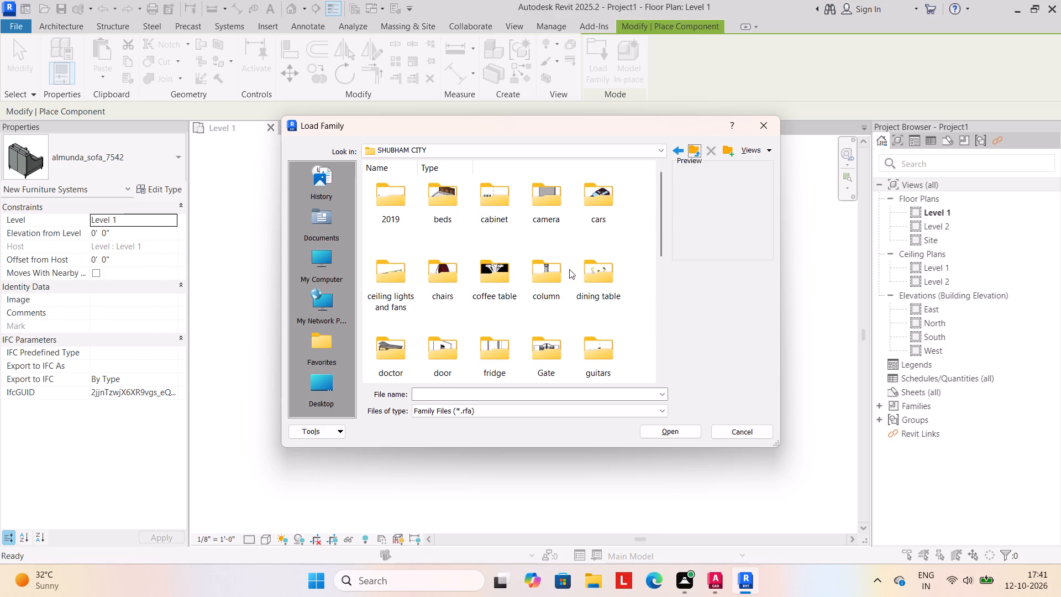
scroll(577, 257, "up", 1)
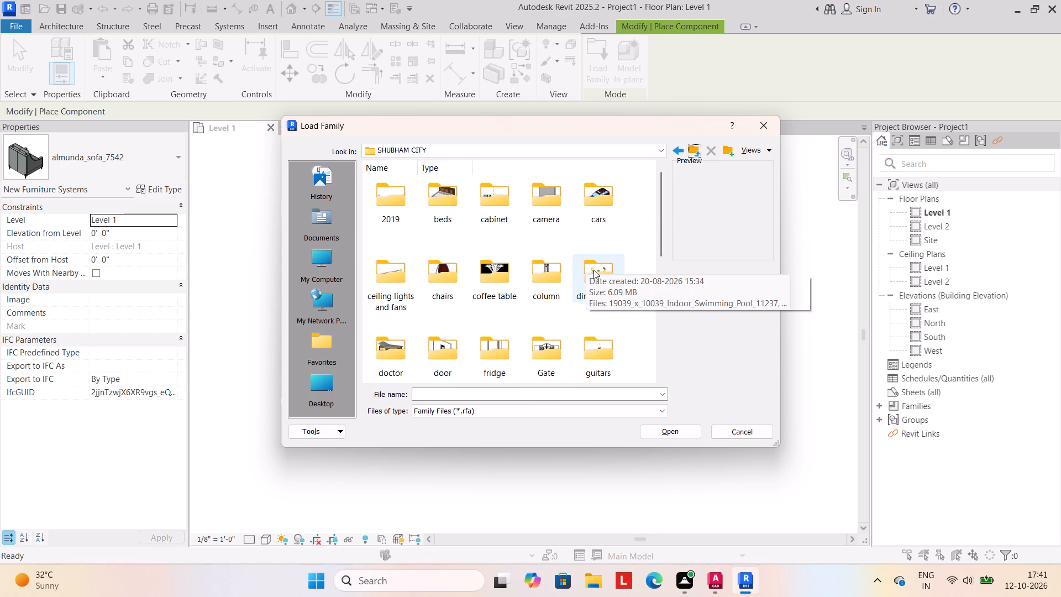
double_click(591, 263)
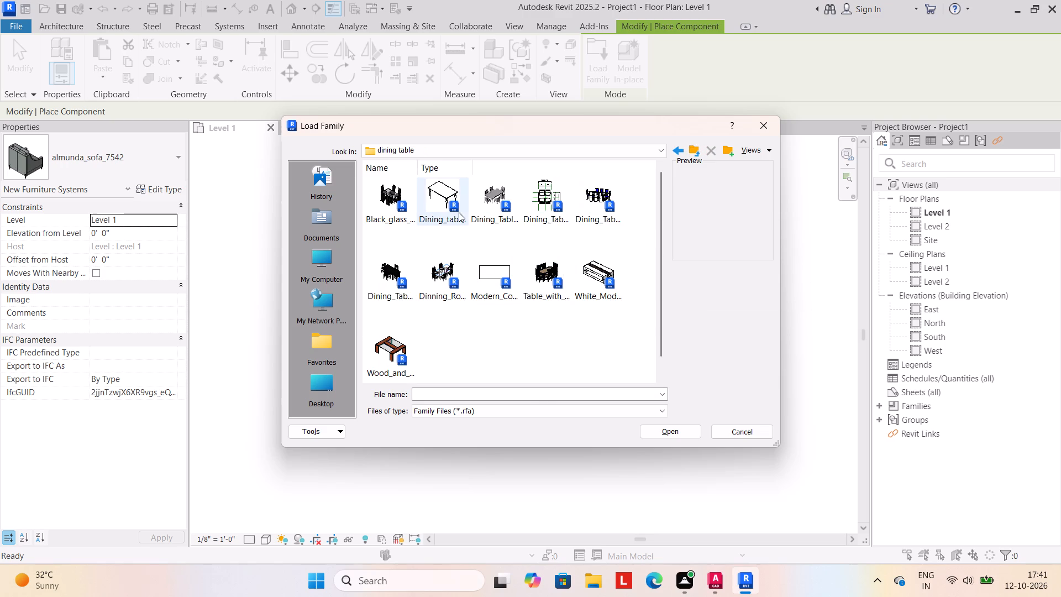
left_click(448, 194)
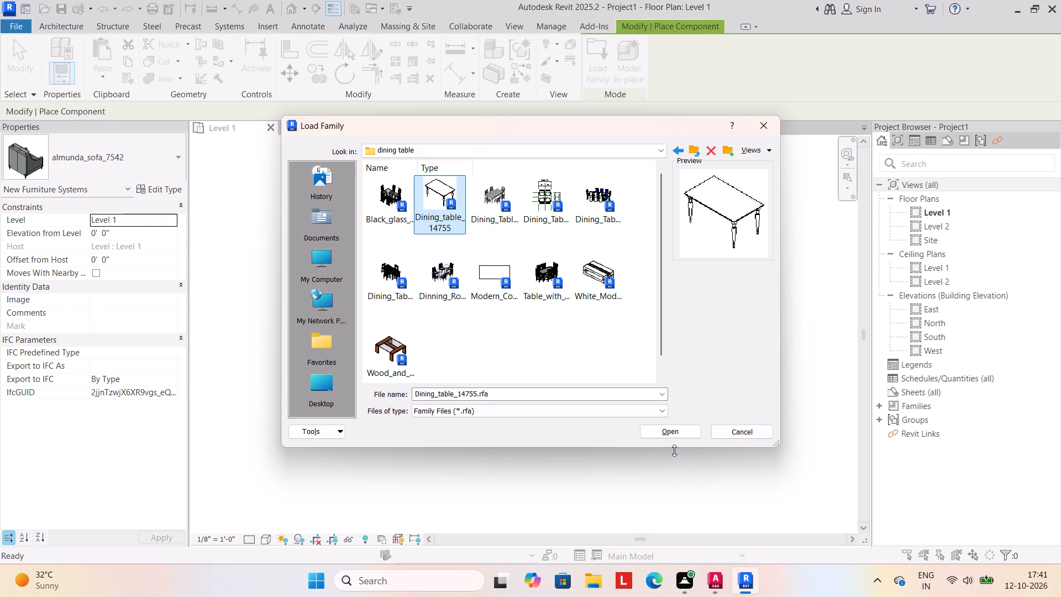
left_click(675, 428)
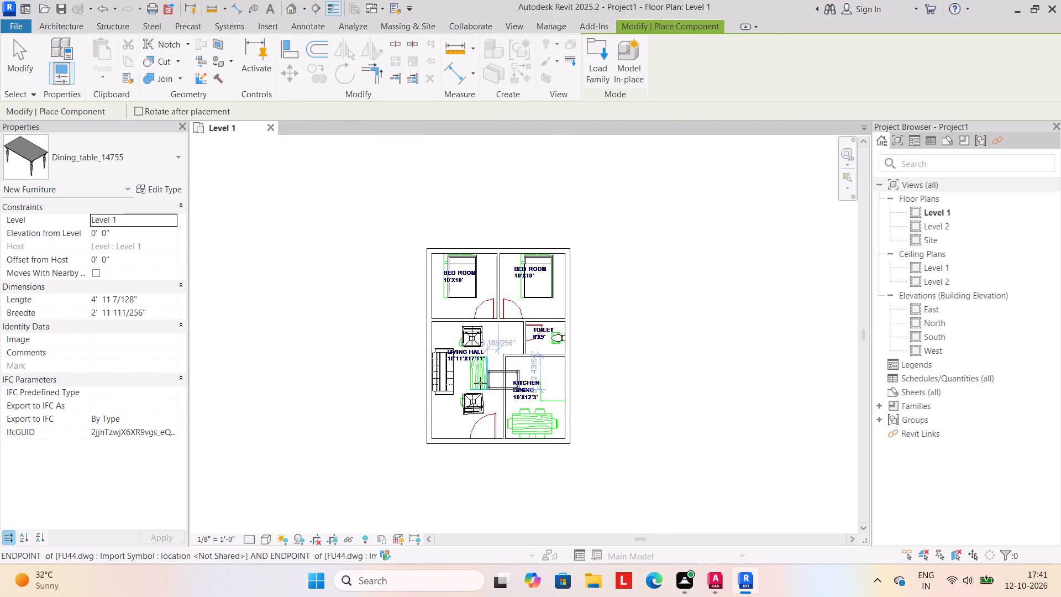
Rotate the Dining_table_14755 a quarter turn and place it over the centre table symbol in the living hall.
key("space")
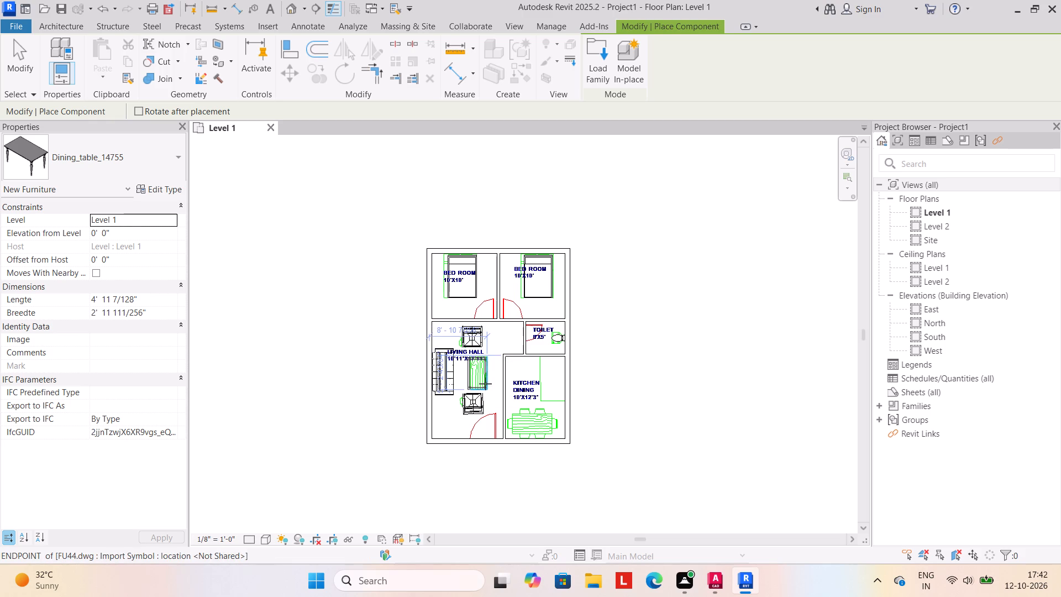
left_click(485, 384)
Load the Black_glass_V_Style_Dining_Table_and_Chairs_17295 family from the dining table folder.
left_click(604, 71)
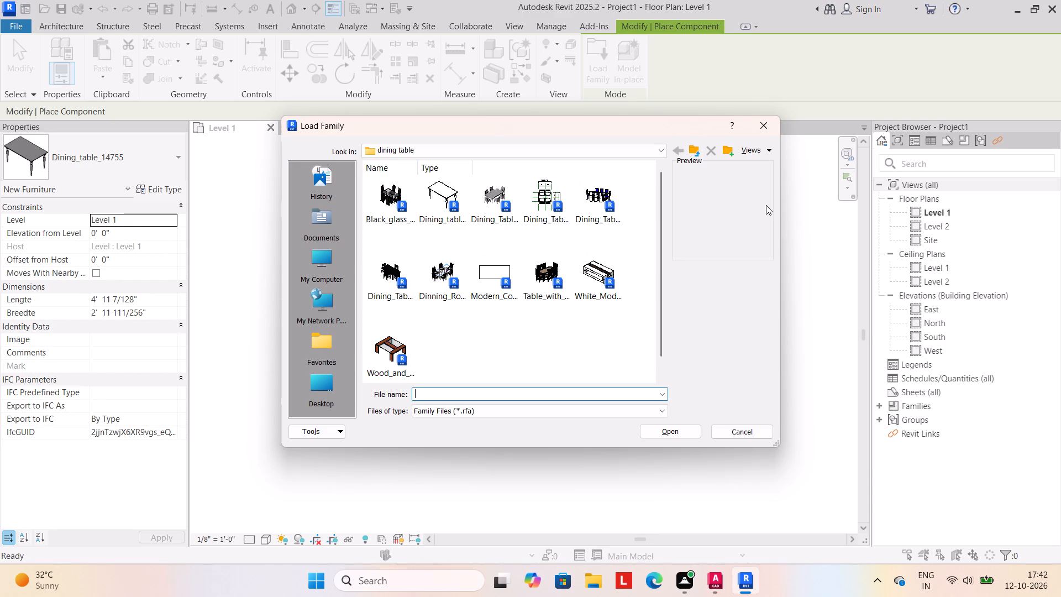
scroll(534, 281, "down", 4)
scroll(538, 275, "up", 3)
scroll(586, 203, "up", 1)
left_click(385, 185)
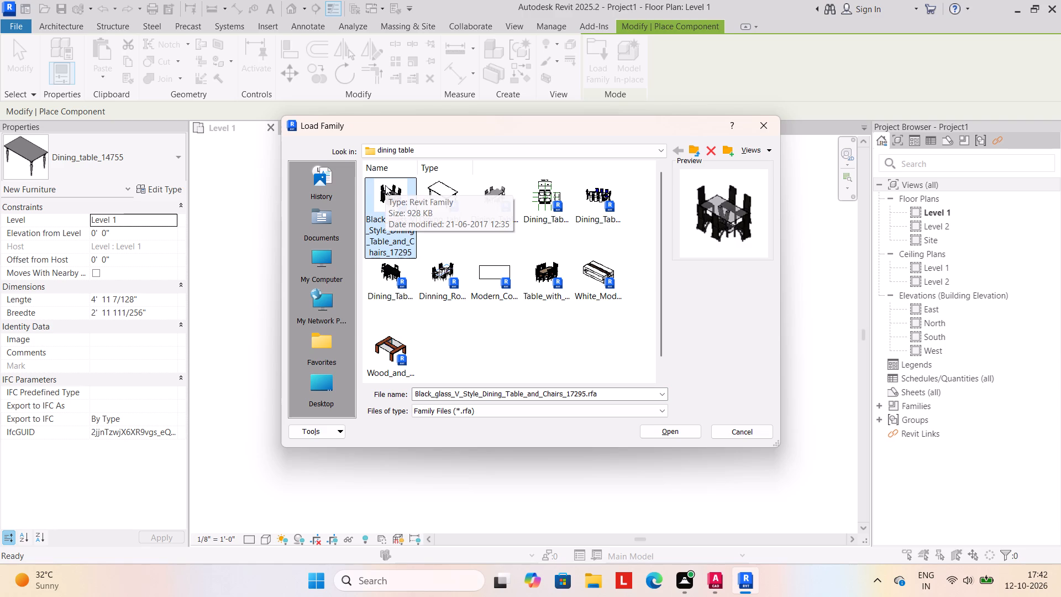
left_click(663, 433)
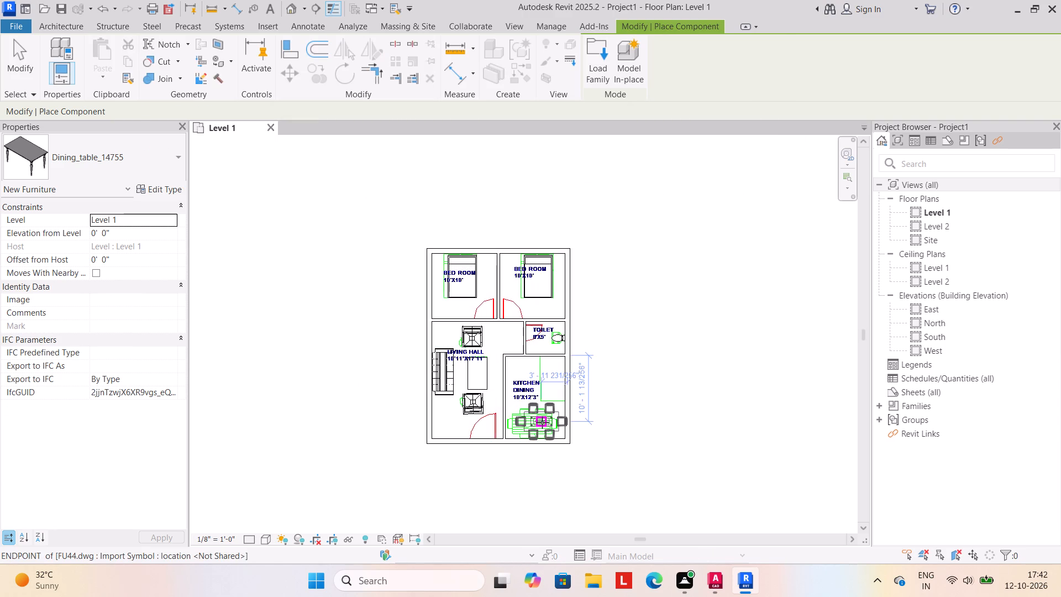
Place the Black_glass_V_Style_Dining_Table_and_Chairs_17295 set over the dining table symbol in the kitchen dining area.
scroll(540, 412, "up", 2)
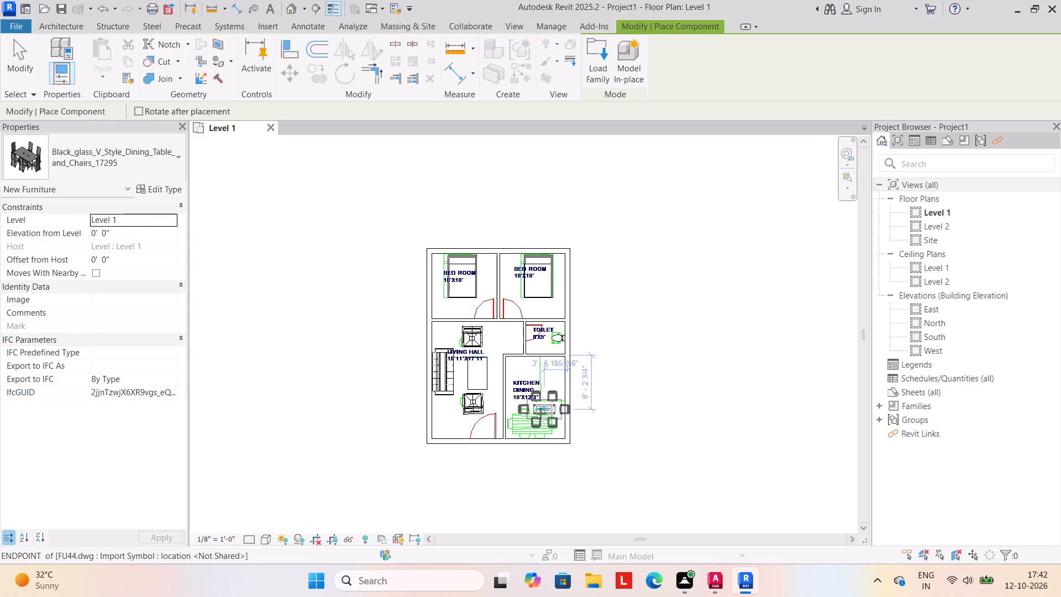
left_click(534, 415)
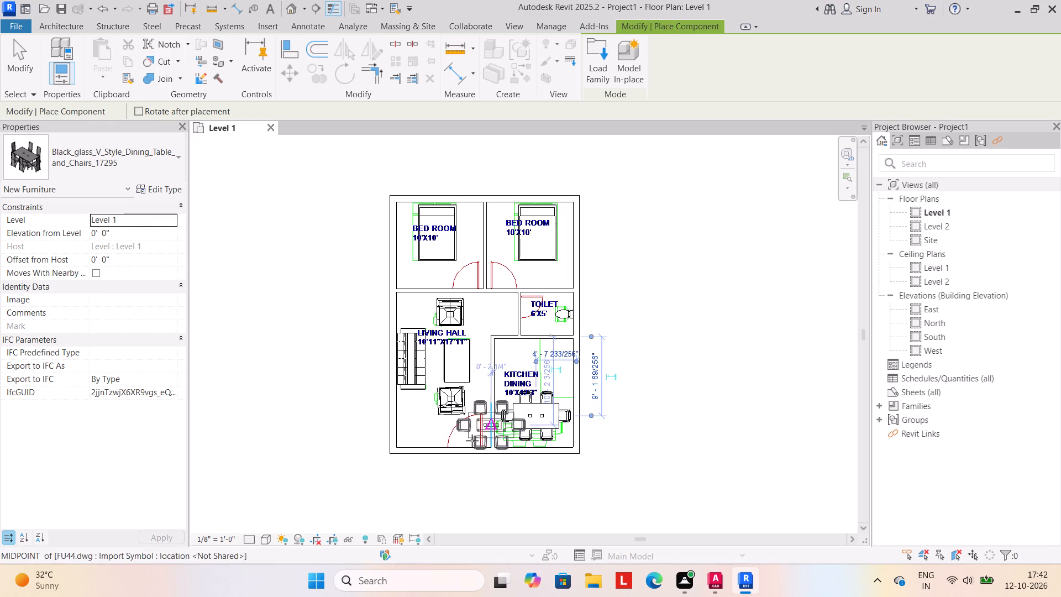
key("Escape")
key("Escape")
key("Escape")
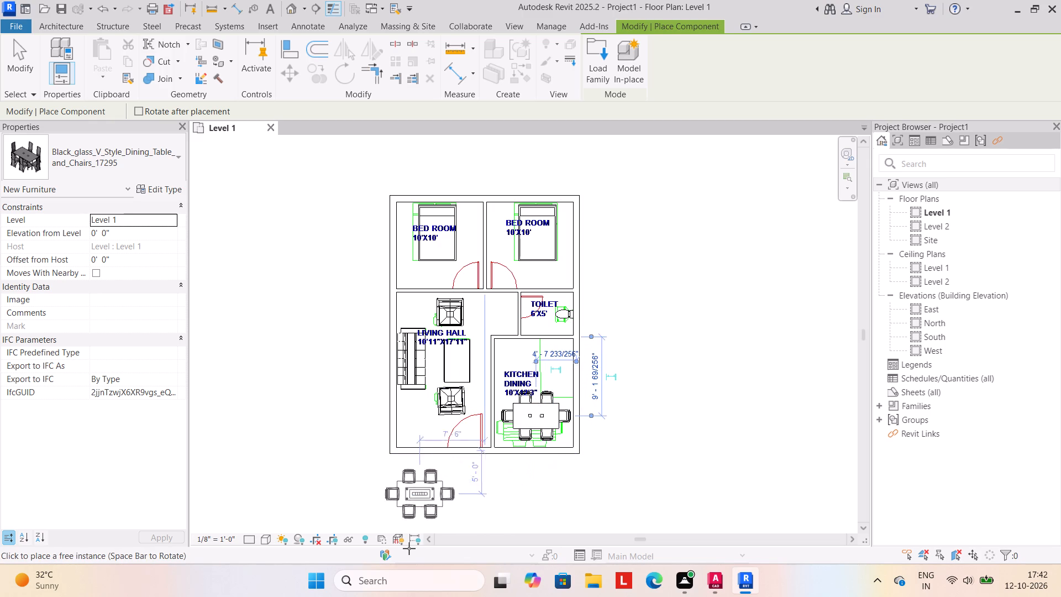
key("Escape")
key("Escape")
key("Escape")
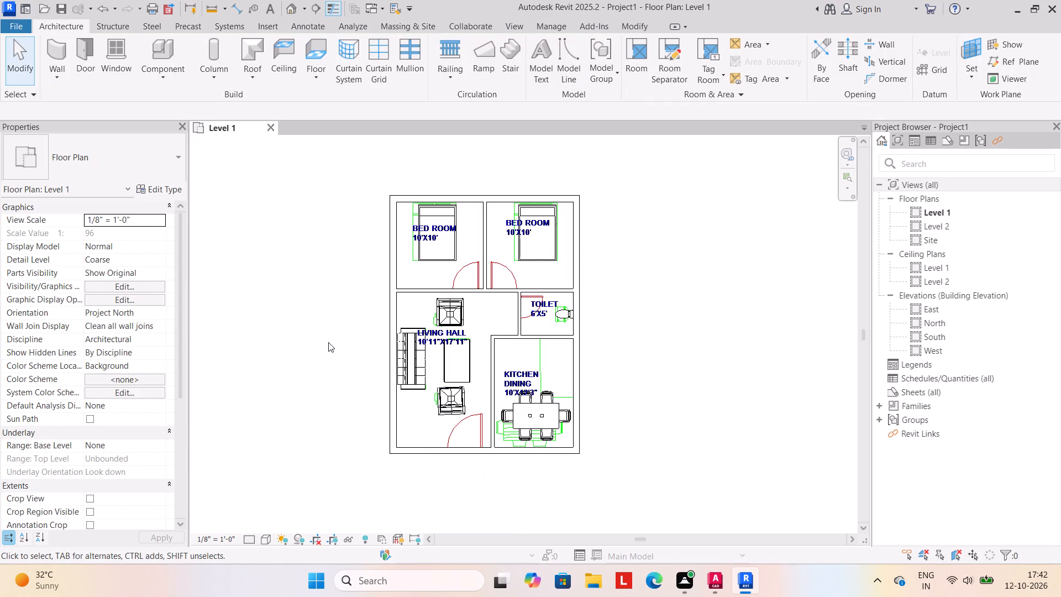
Draw a rectangular WALL4.5" boundary wall around the whole house, about 37' 6" wide and about 14' 8" beyond the bedroom side.
scroll(328, 342, "down", 4)
middle_click_drag(416, 355, 519, 363)
key("Escape")
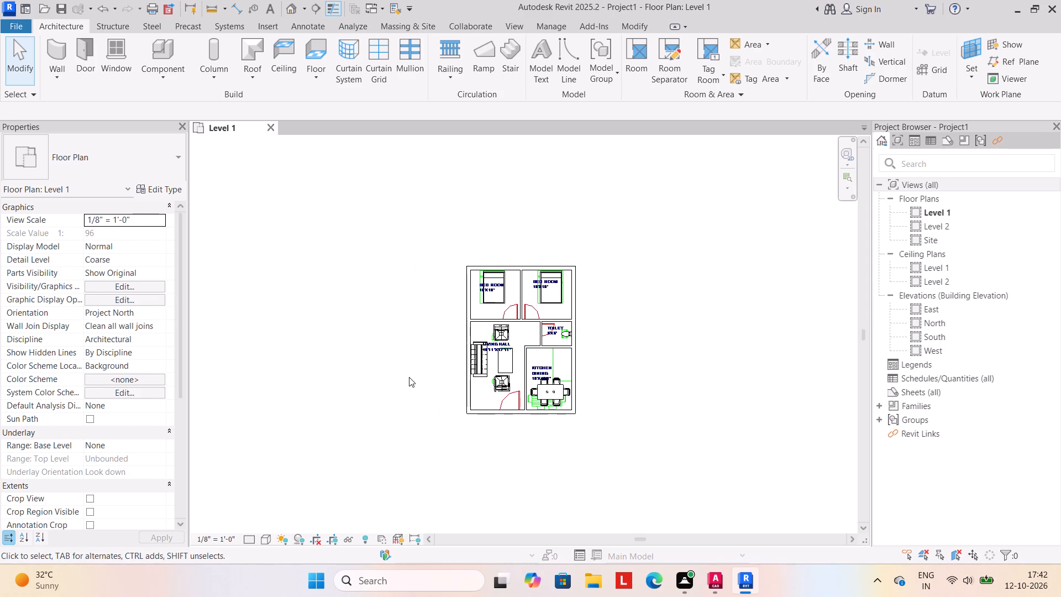
scroll(366, 362, "up", 2)
middle_click(367, 362)
scroll(367, 362, "down", 2)
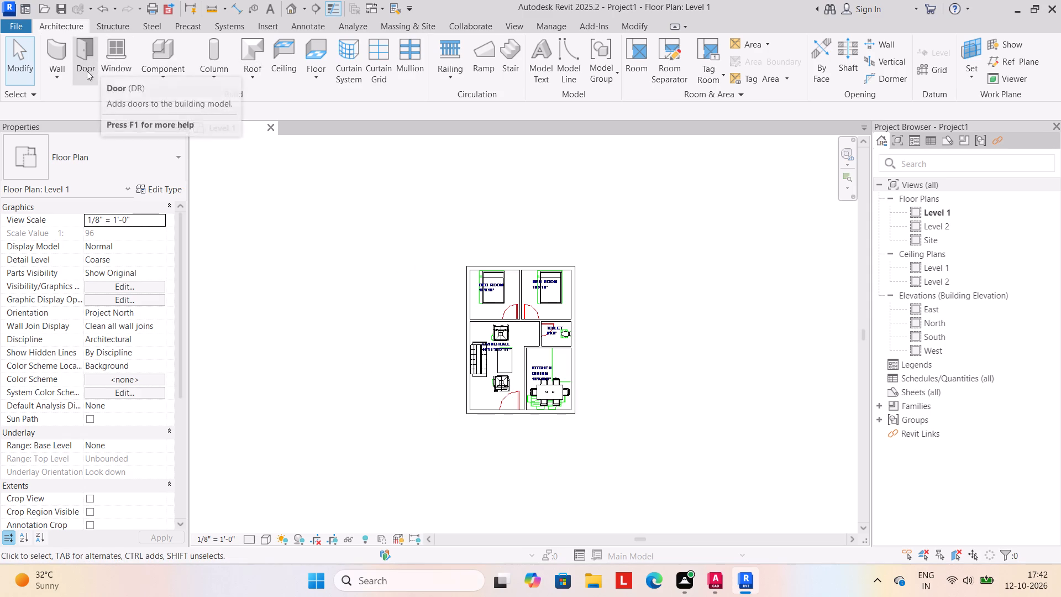
left_click(58, 68)
left_click(66, 100)
scroll(66, 100, "up", 1)
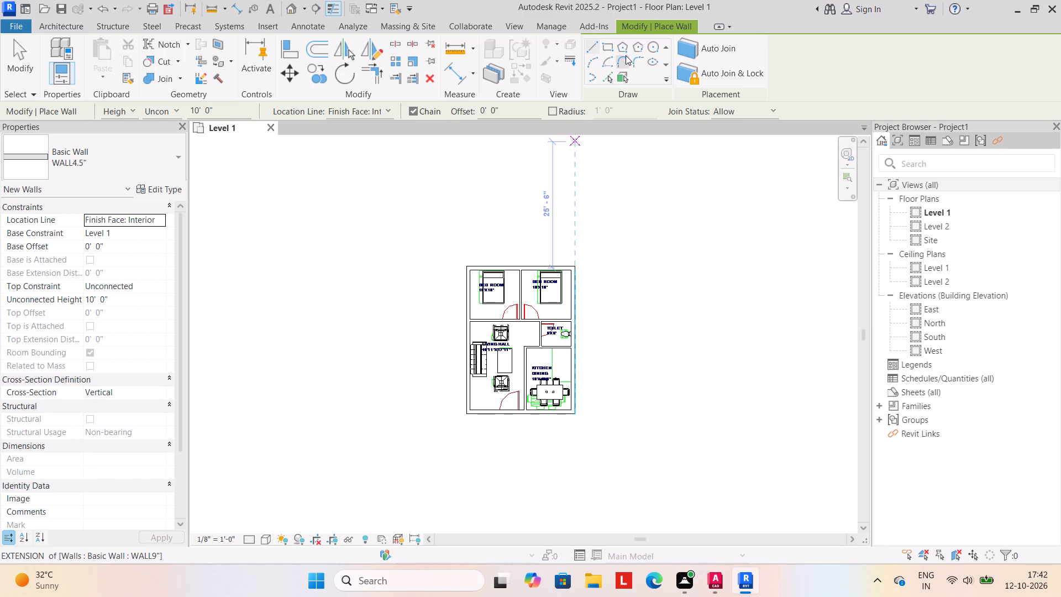
left_click(606, 43)
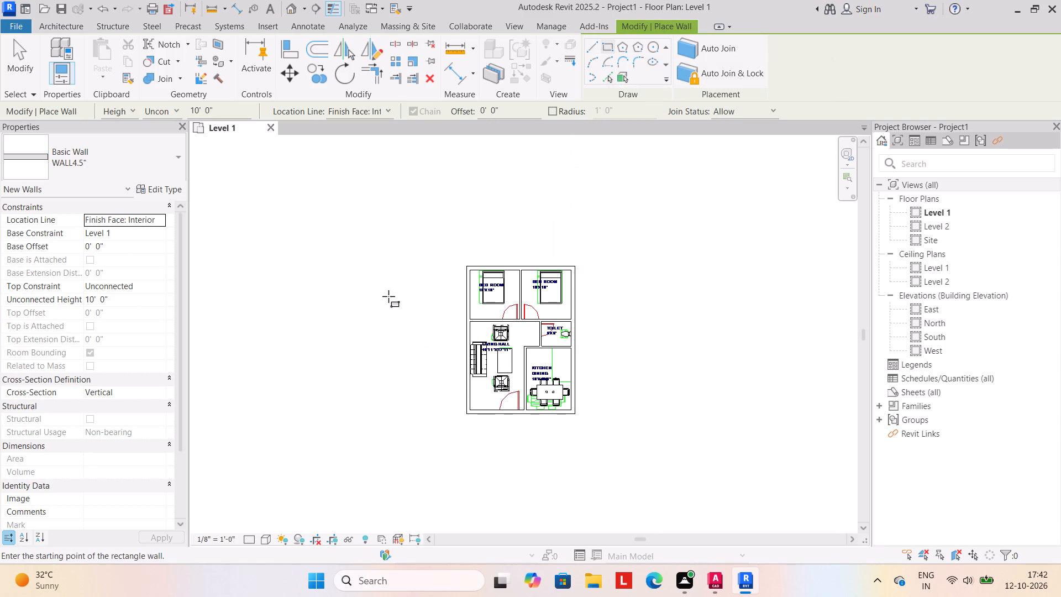
left_click(438, 196)
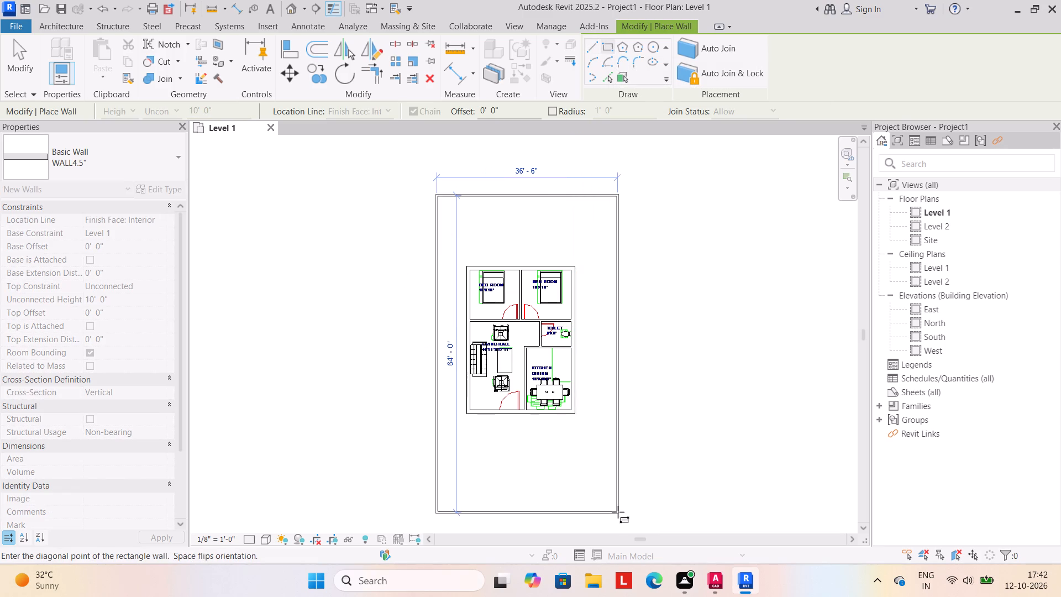
left_click(621, 485)
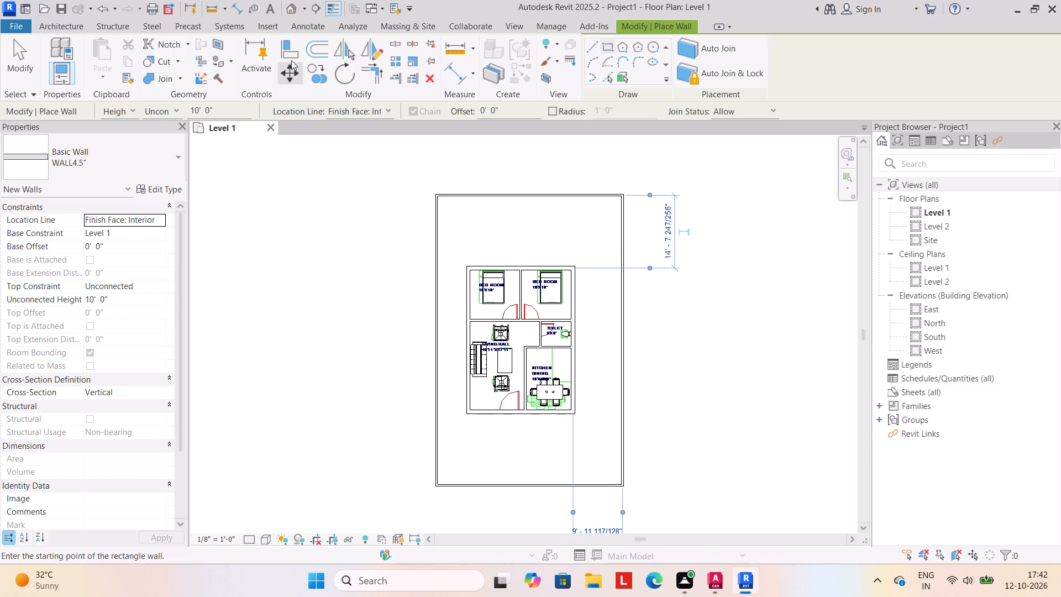
Open the default 3D view, set its visual style to Shaded, and end the wall command.
left_click(306, 7)
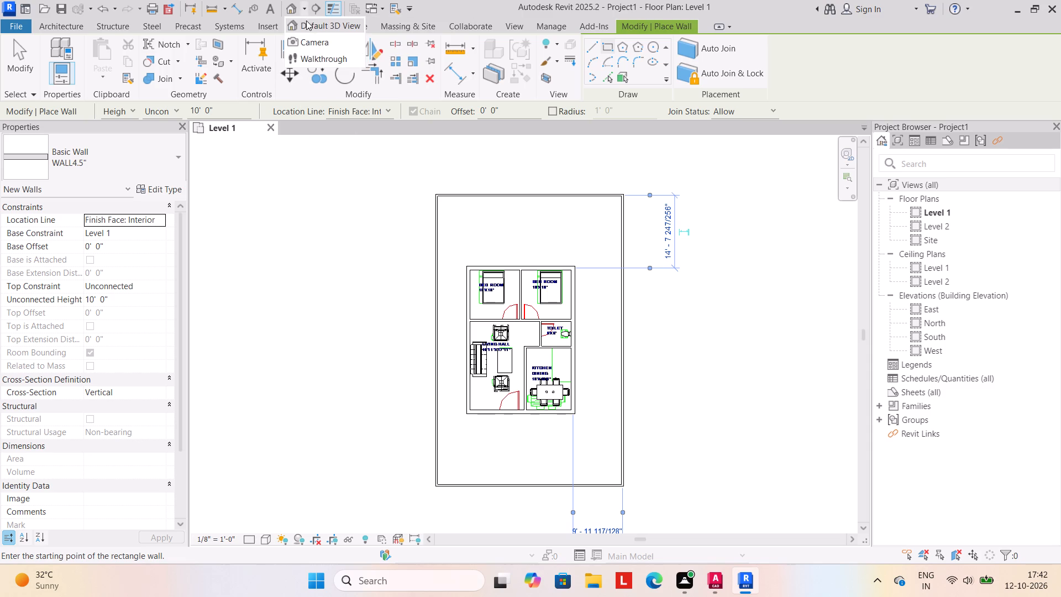
left_click(306, 24)
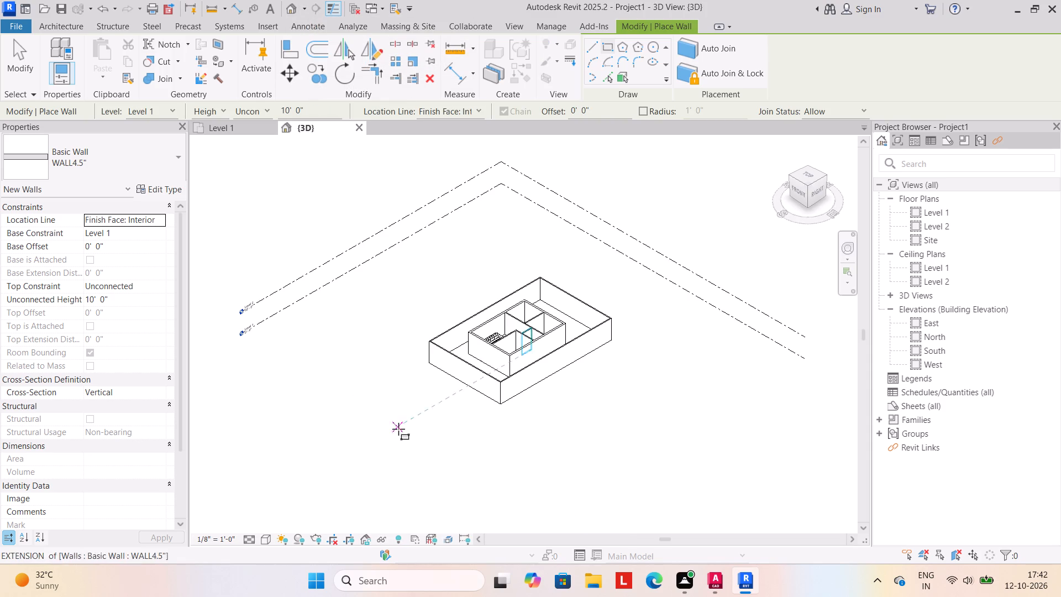
left_click(262, 547)
left_click(269, 540)
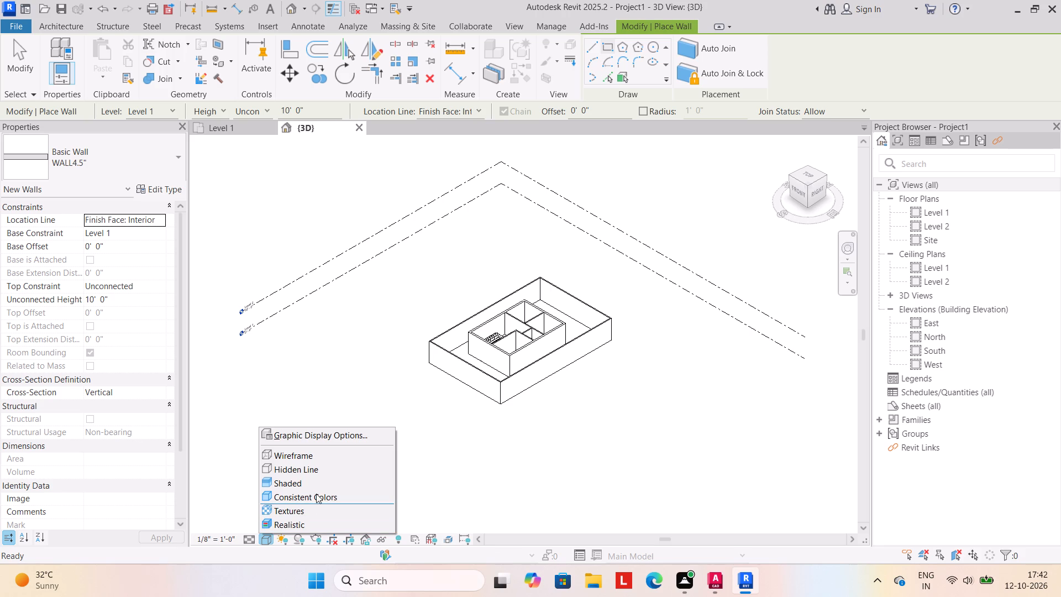
left_click(320, 488)
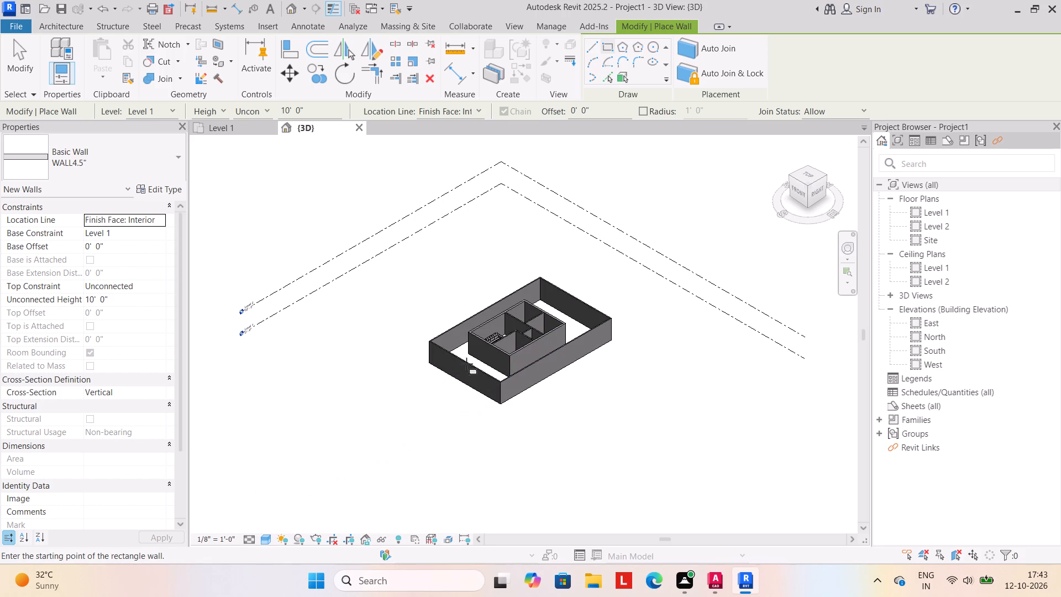
left_click(466, 364)
key("Escape")
key("Escape")
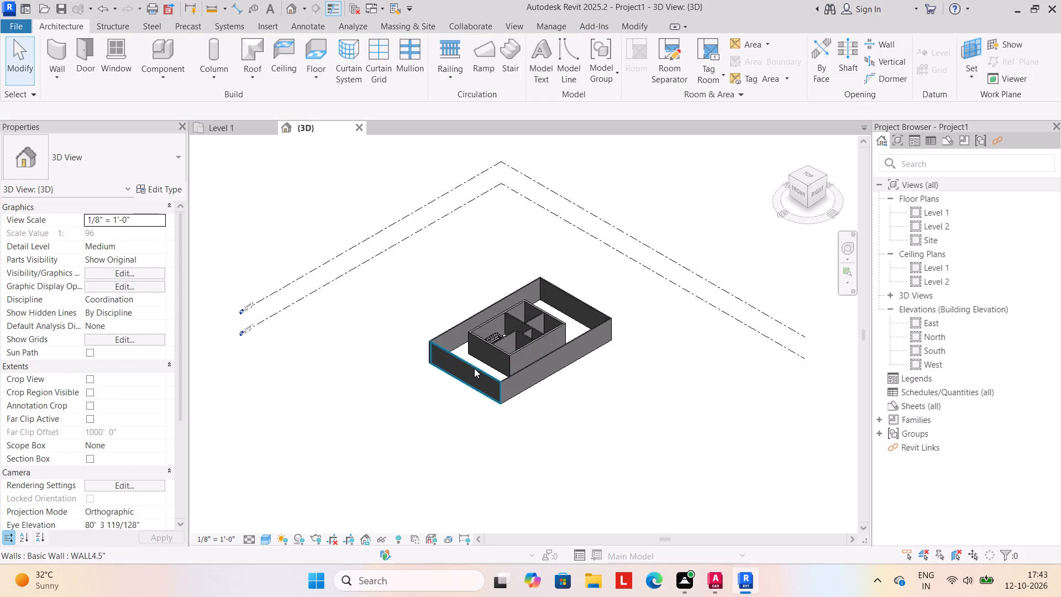
Set the Unconnected Height of all four boundary walls to 5'.
left_click(474, 368)
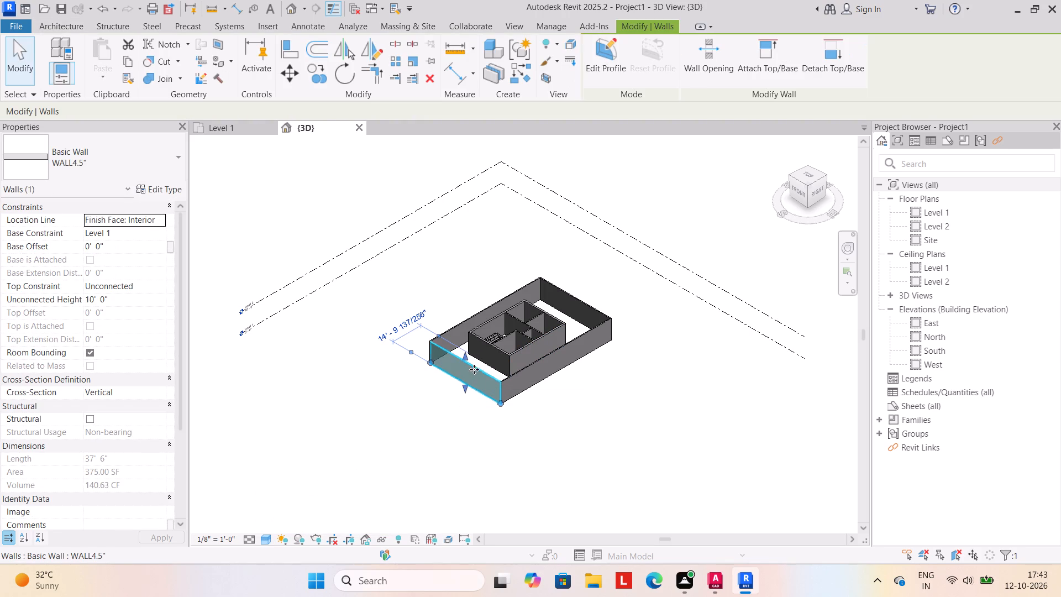
left_click(526, 369, "shift")
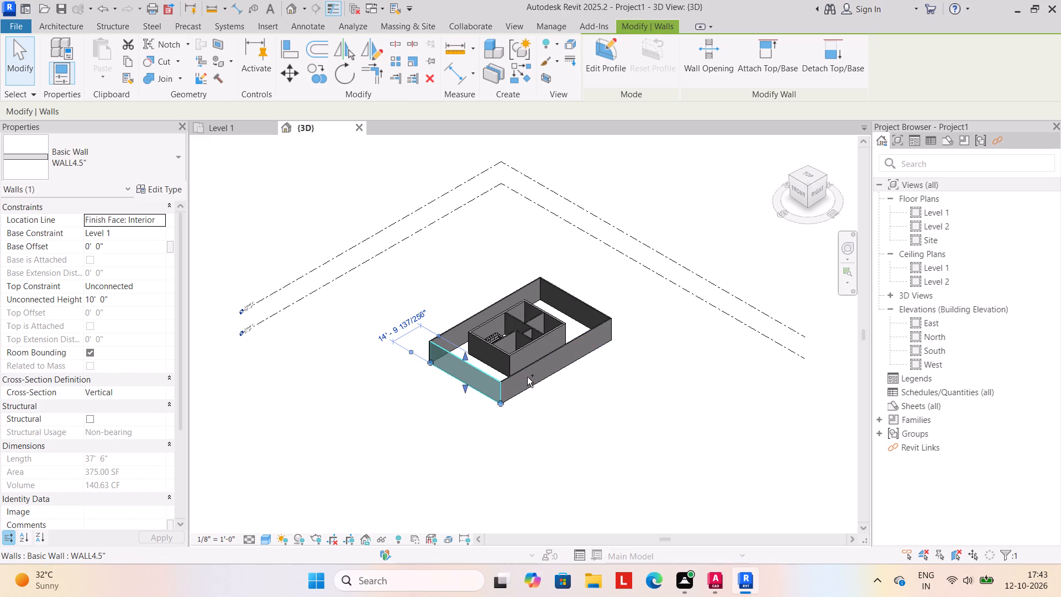
left_click(527, 369, "ctrl")
left_click(597, 313, "ctrl")
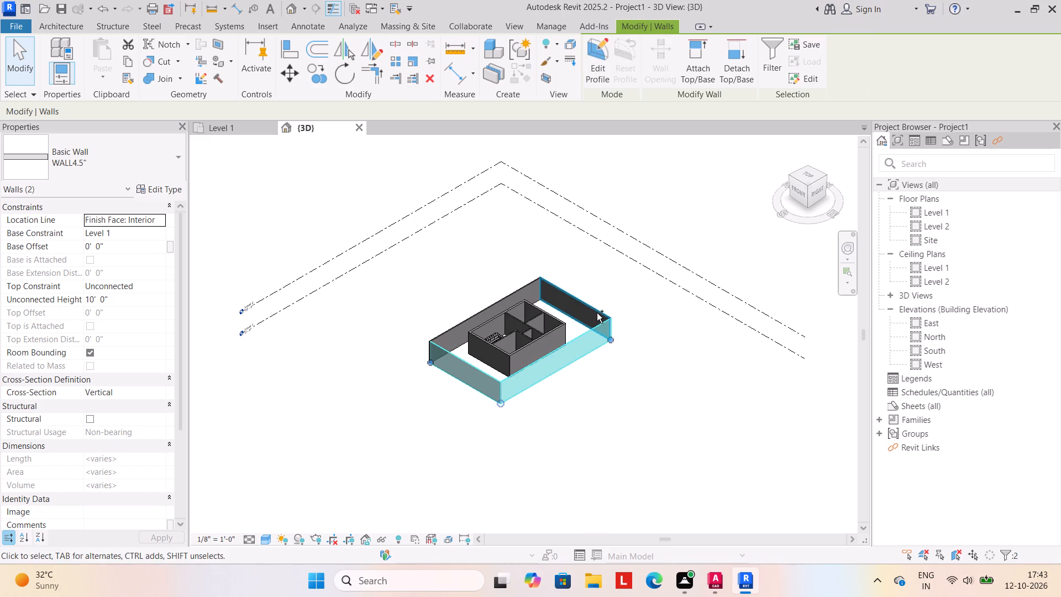
left_click(529, 284, "ctrl")
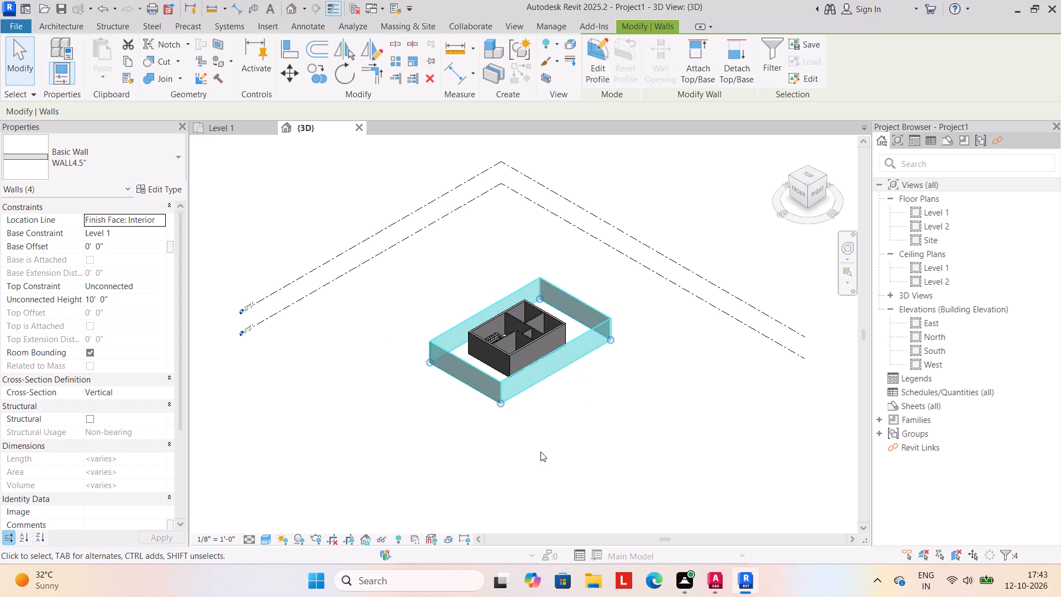
left_click(124, 297)
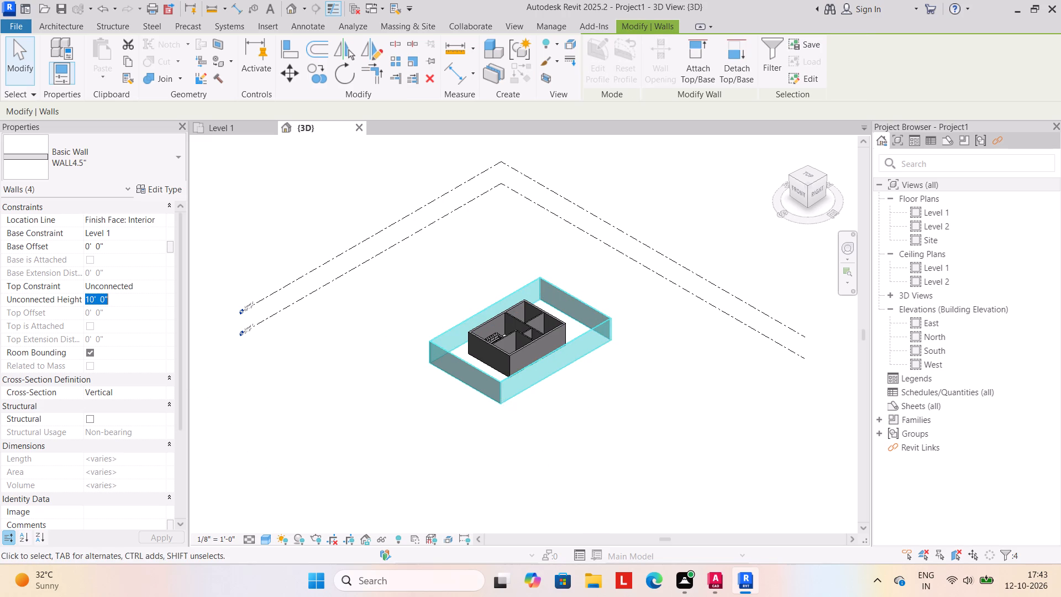
key("5")
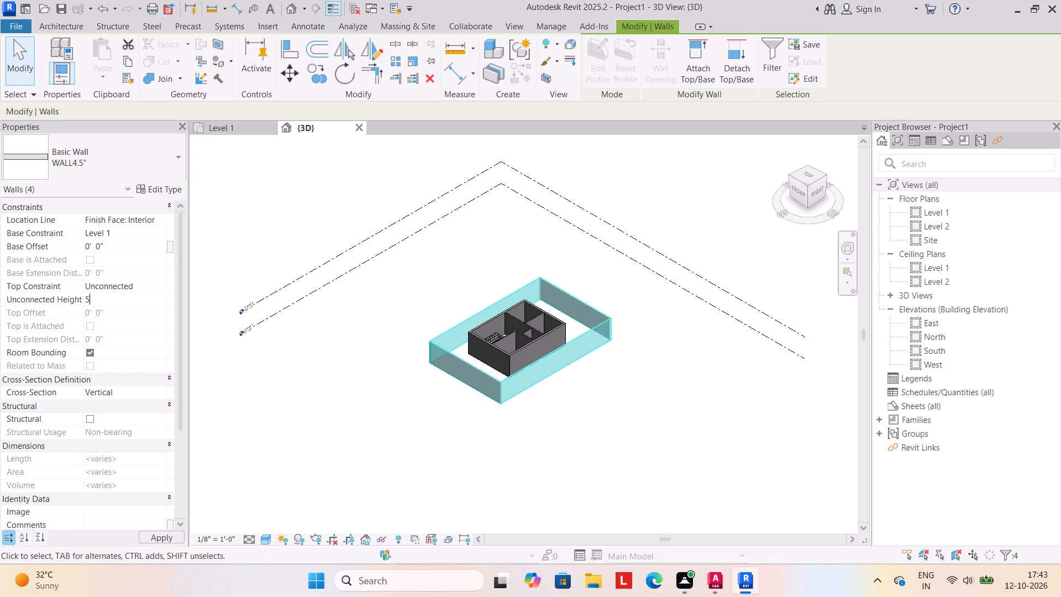
key("apostrophe")
key("Return")
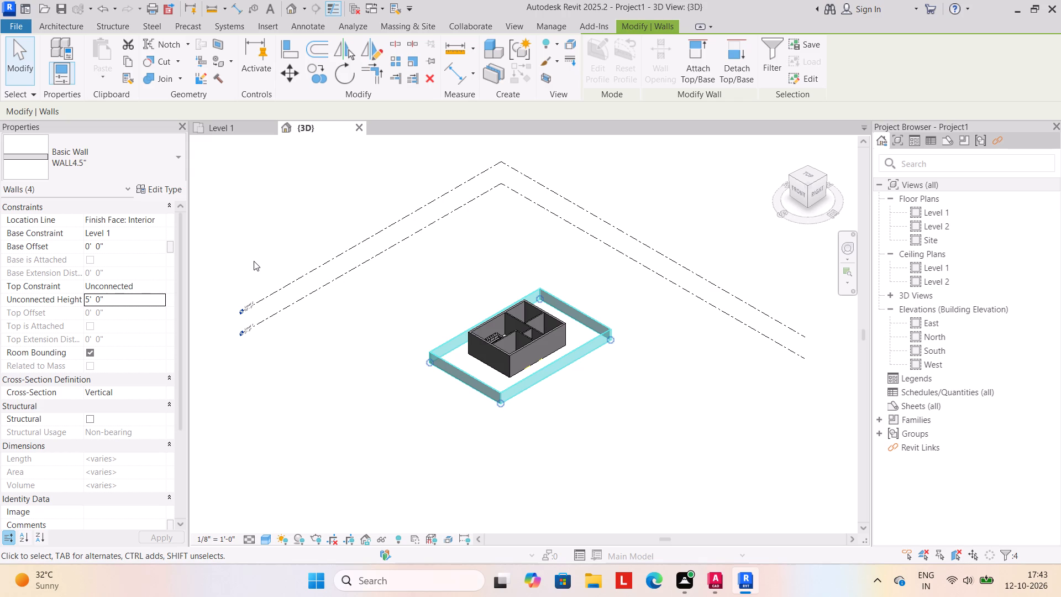
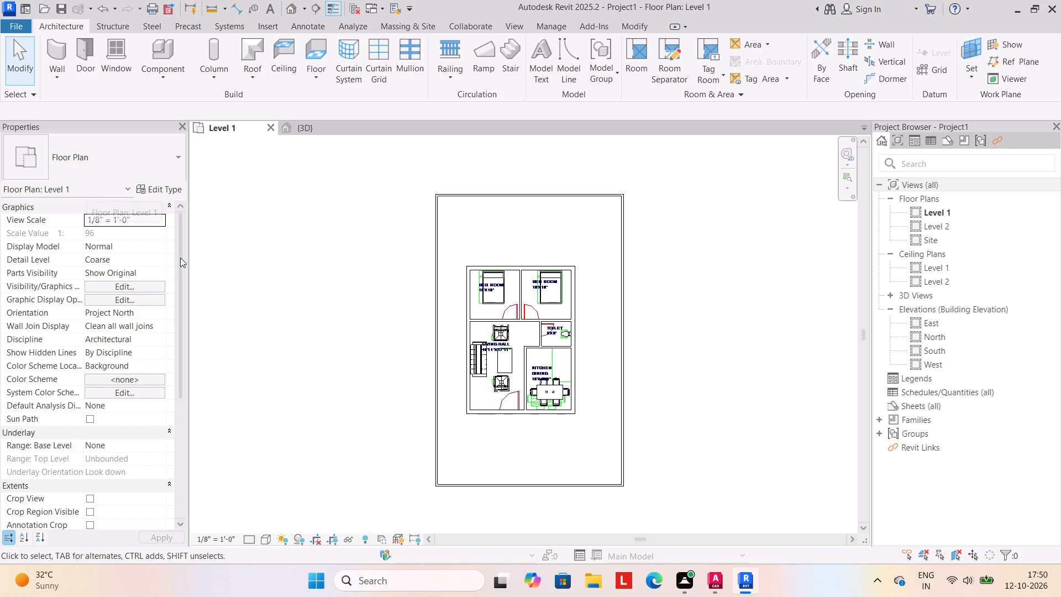
Examine the house and its boundary wall in the 3D view from several sides.
left_click(313, 123)
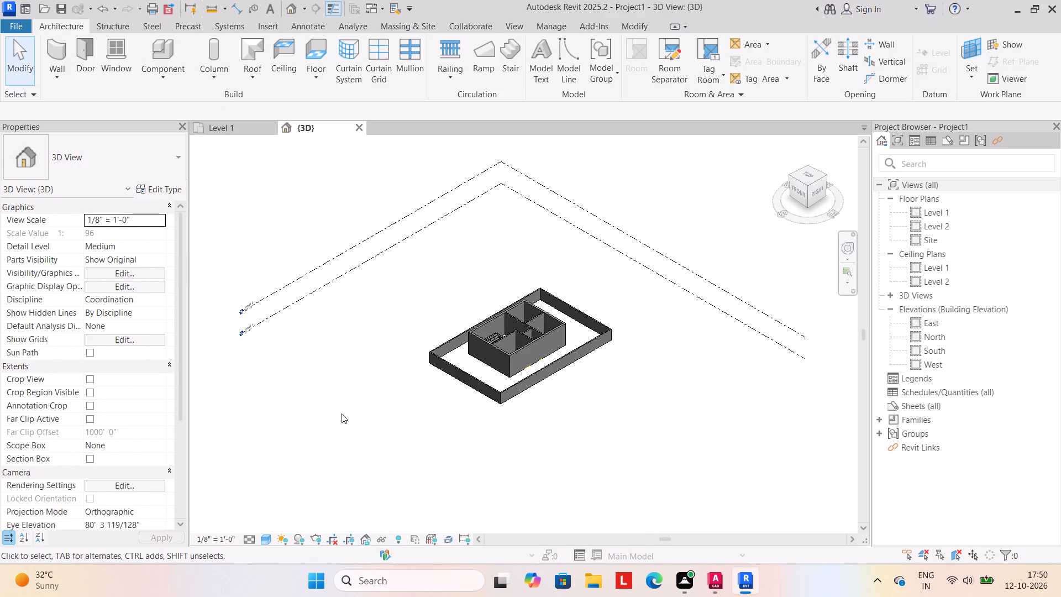
middle_click_drag(342, 413, 446, 396, "shift")
left_click(231, 125)
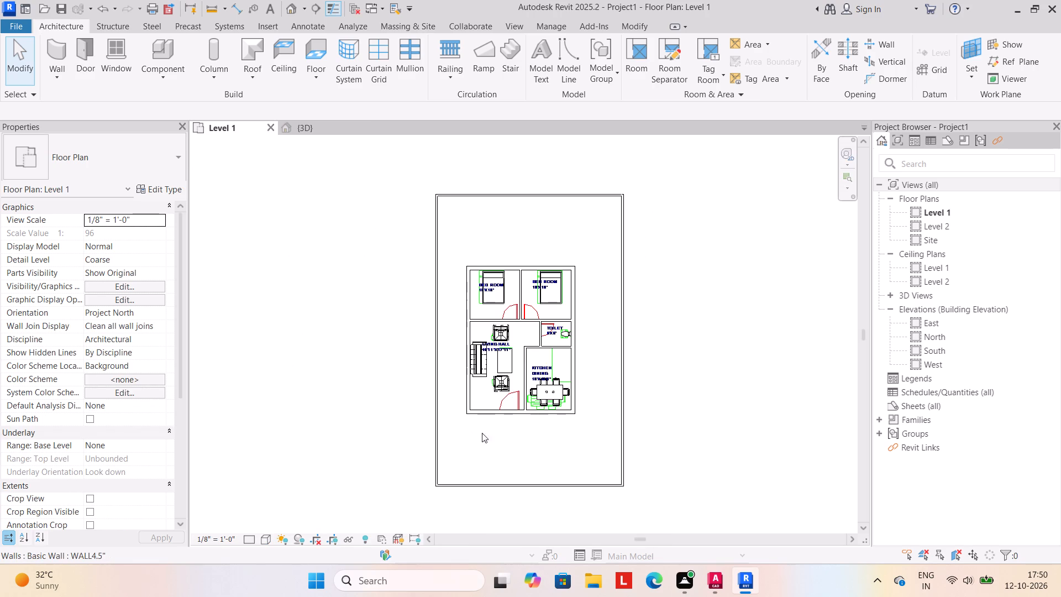
left_click(304, 127)
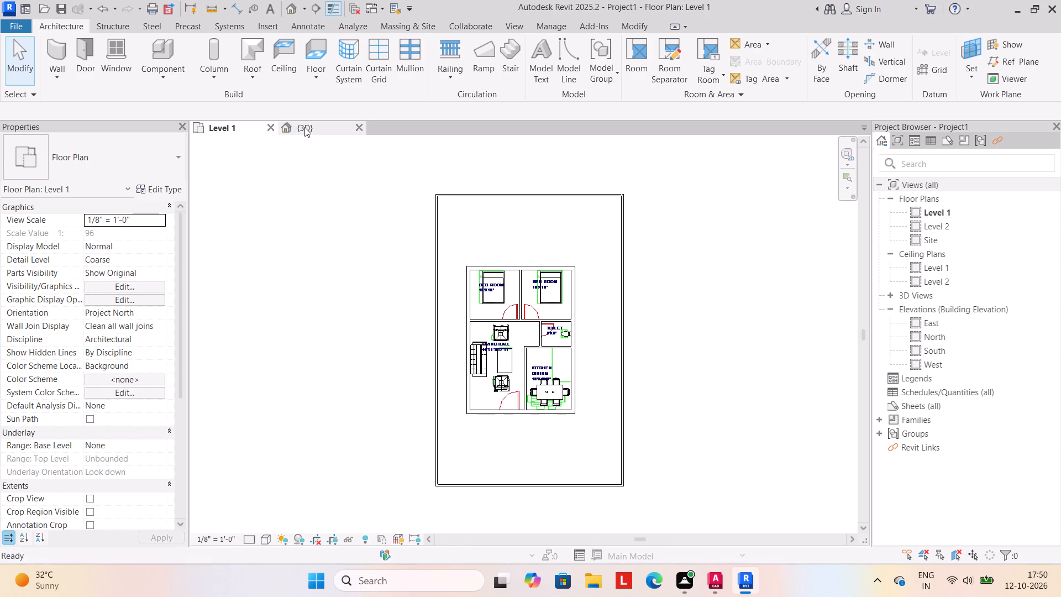
middle_click_drag(537, 464, 273, 466, "shift")
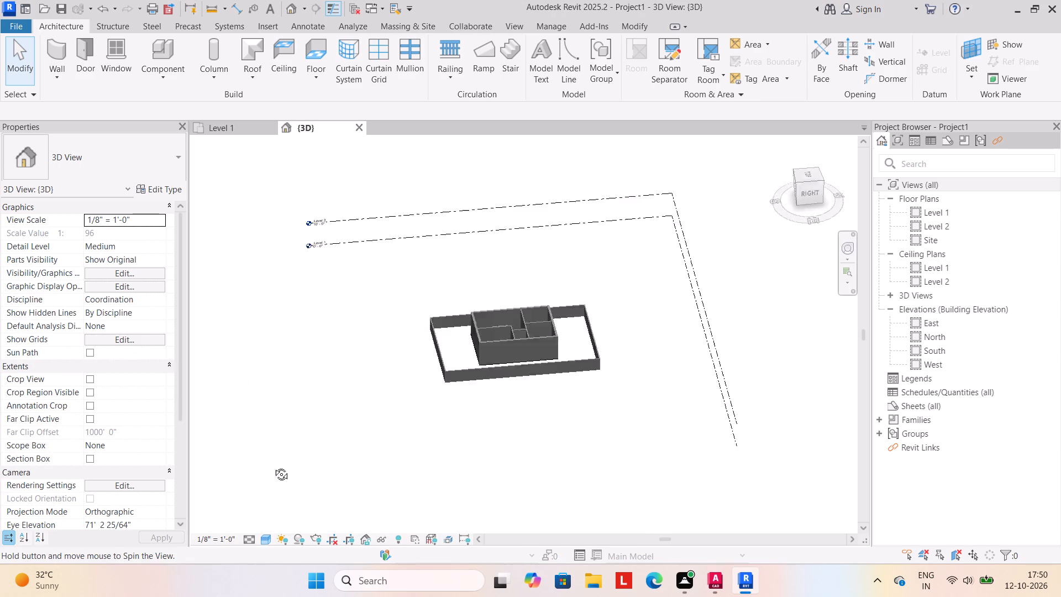
middle_click_drag(273, 466, 242, 460, "shift")
middle_click_drag(348, 457, 372, 463, "shift")
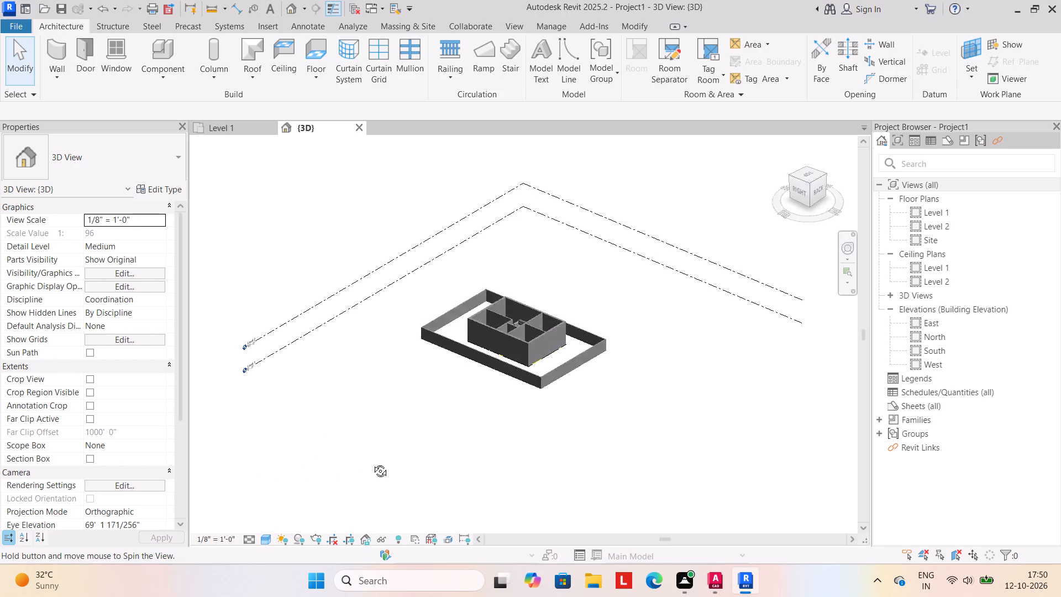
middle_click_drag(372, 463, 632, 438, "shift")
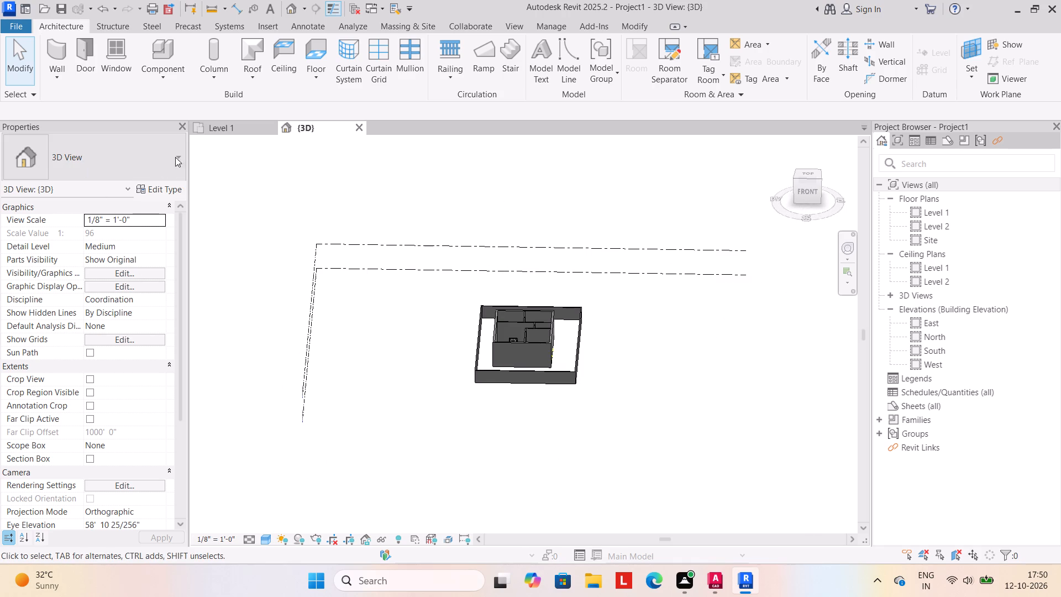
Place a Single-Flush 30" x 80" door in the toilet's wall facing the living hall on Level 1, matching the plan's door symbol.
left_click(233, 130)
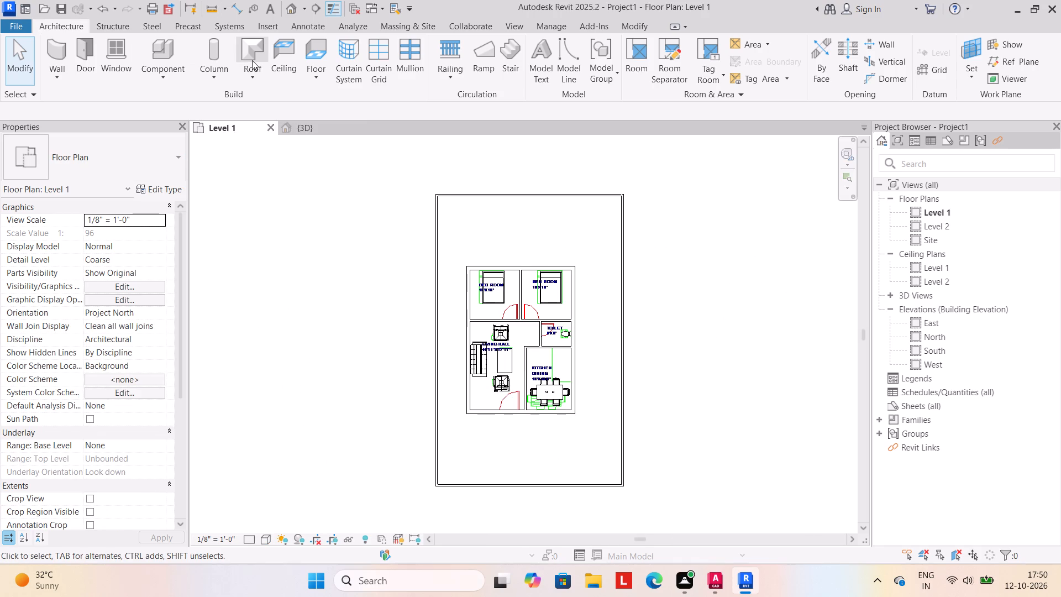
left_click(83, 59)
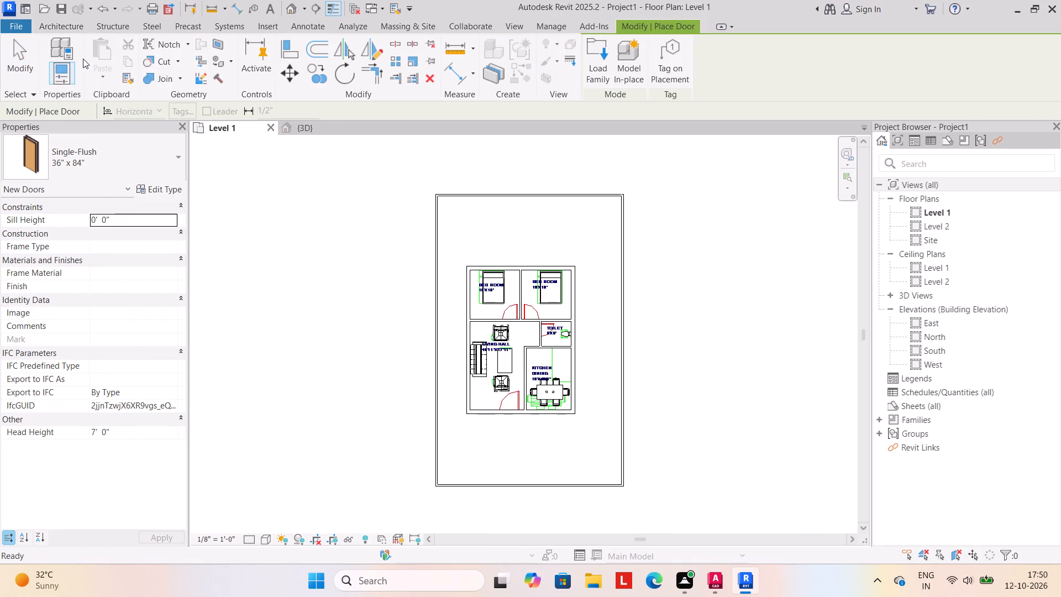
left_click(177, 156)
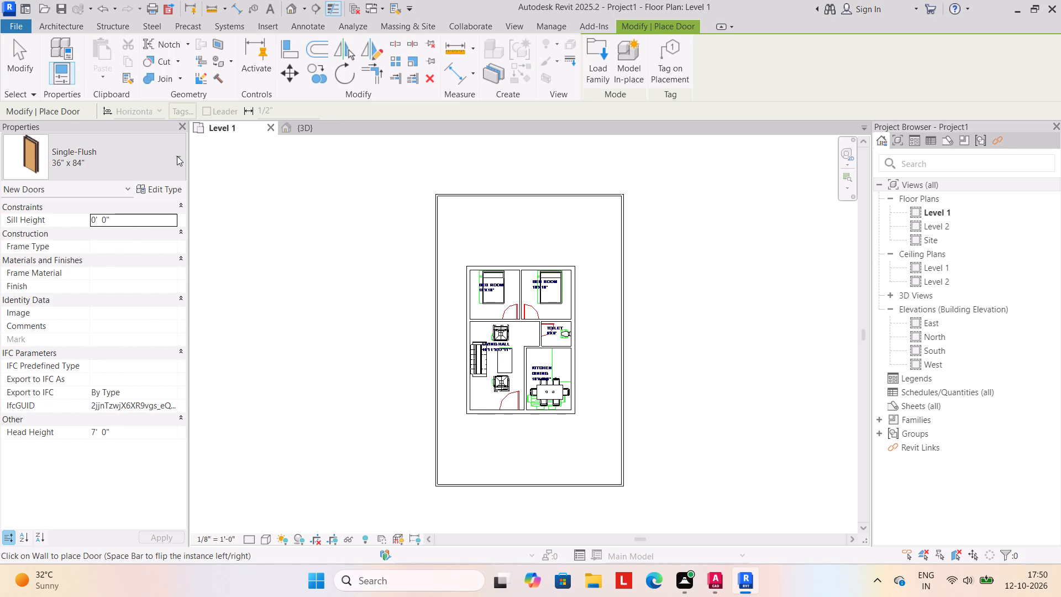
left_click(141, 242)
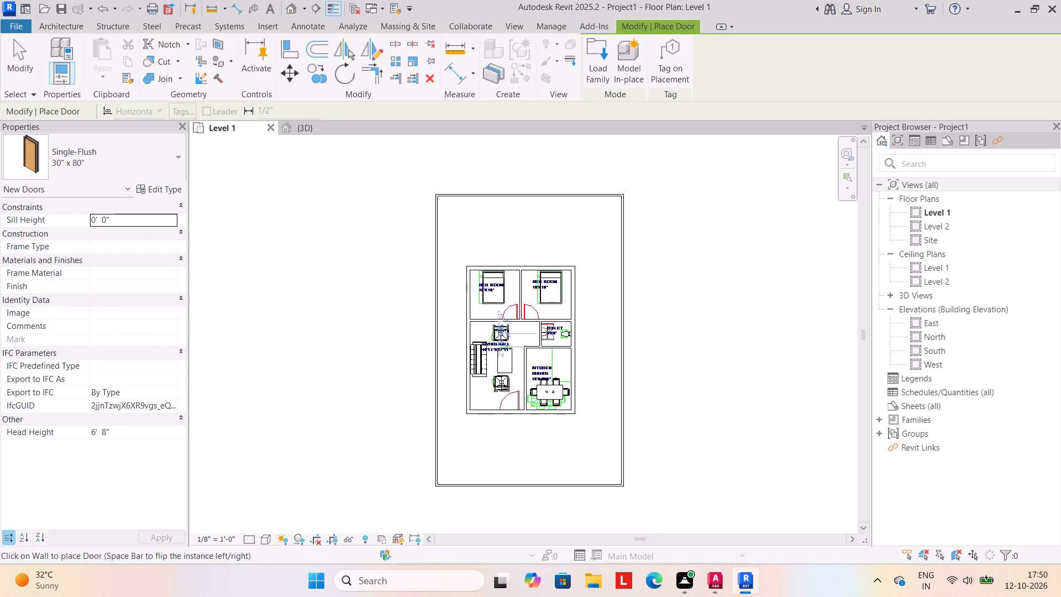
key("space")
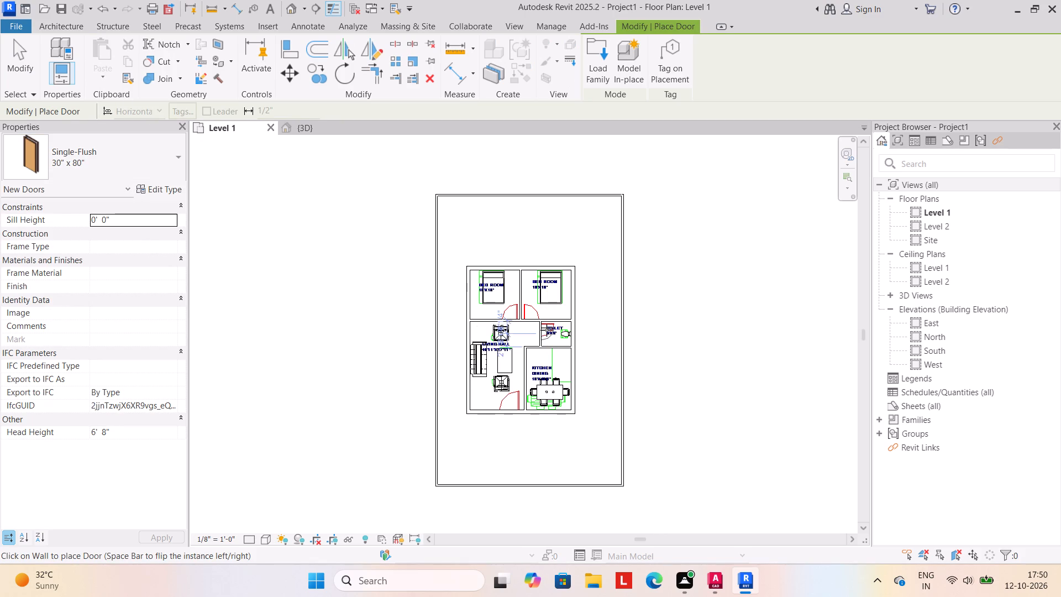
left_click(547, 330)
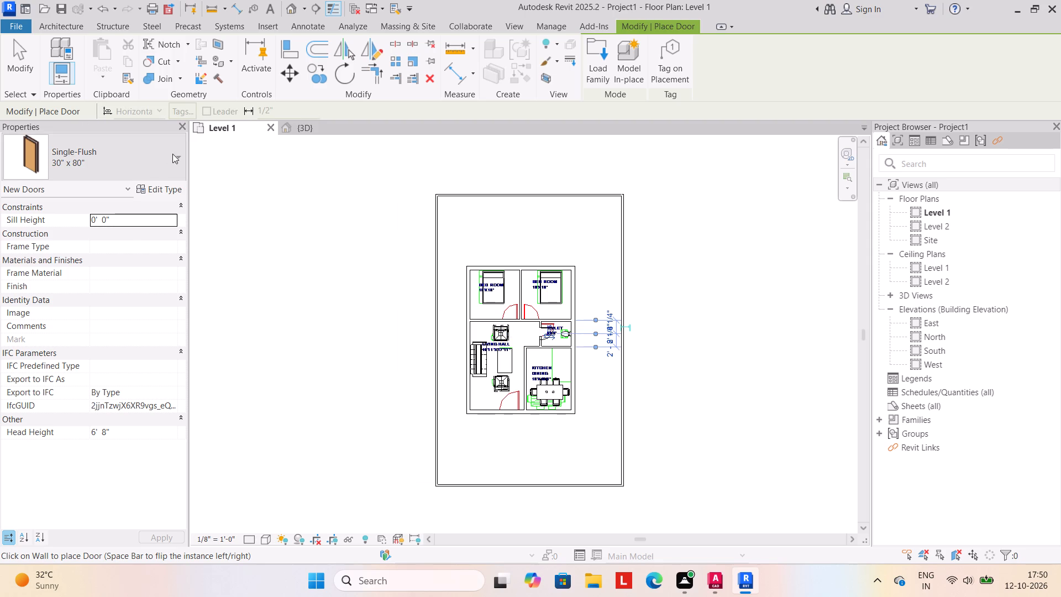
Place Single-Flush 36" x 84" doors at both bedroom door symbols and at the living hall entrance, flipping their swings to match.
left_click(172, 154)
left_click(99, 332)
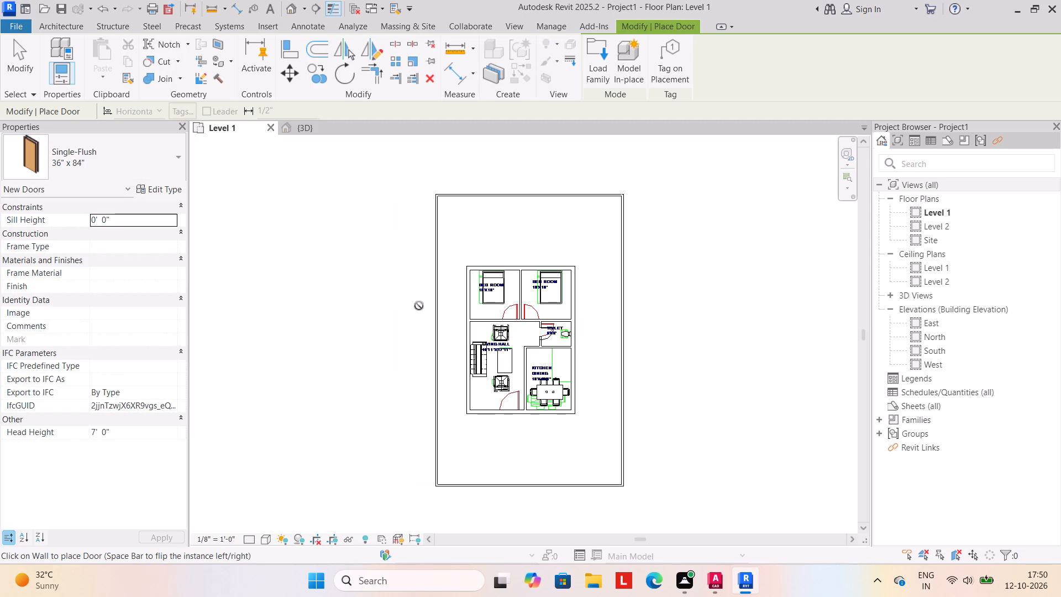
left_click(508, 315)
key("space")
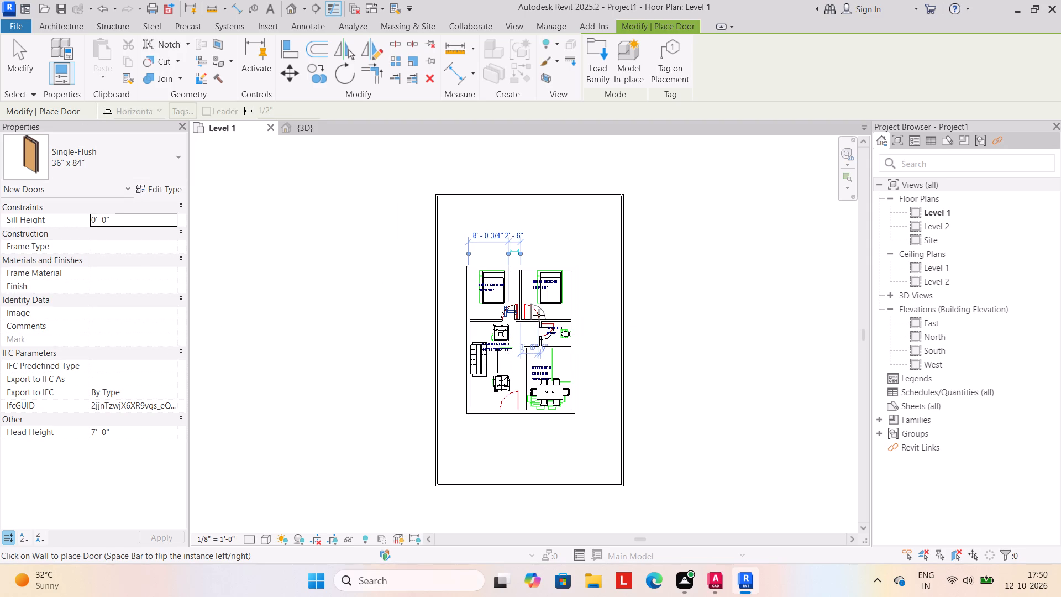
left_click(534, 315)
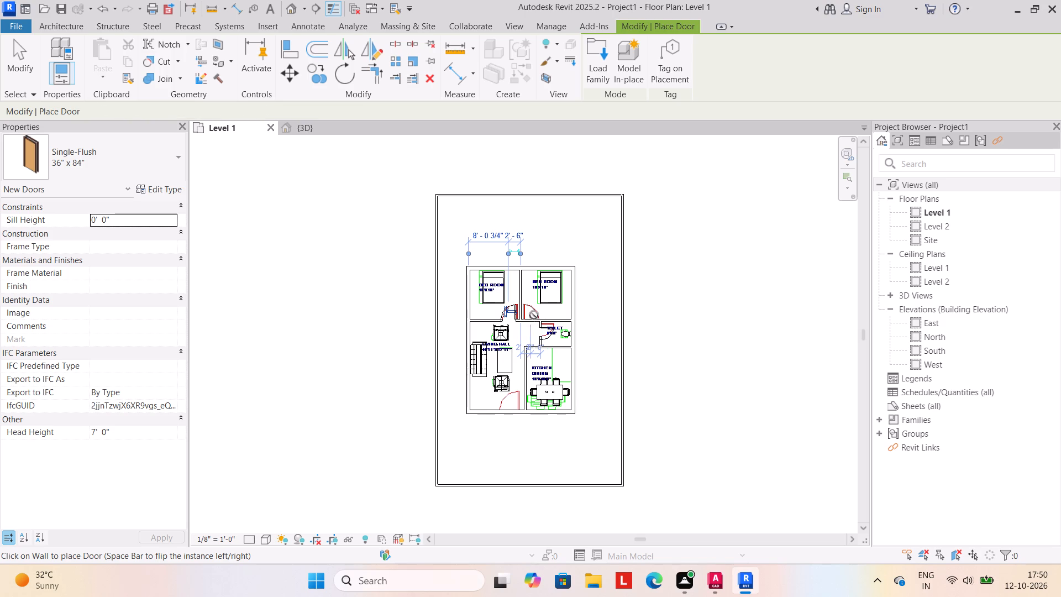
key("space")
left_click(509, 408)
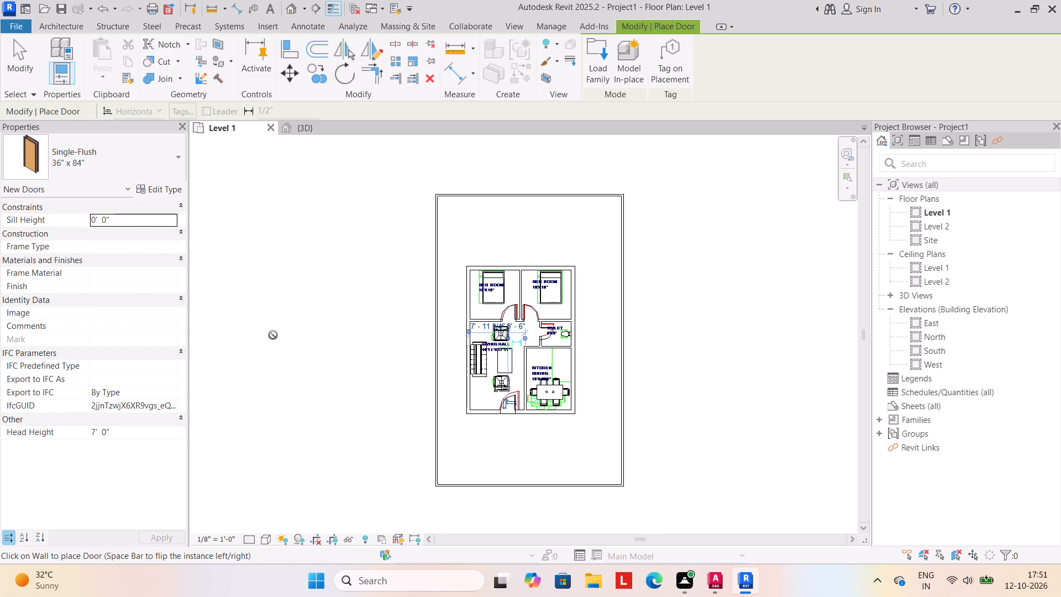
key("Escape")
key("Escape")
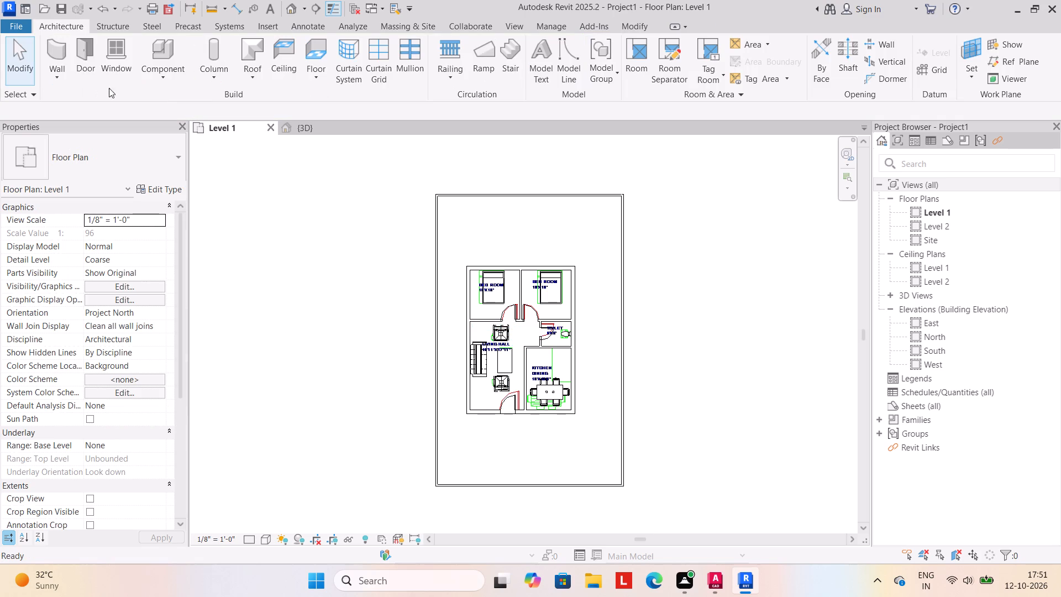
Place a Window-Casement-Double 34" x 36" window in each bedroom's outer wall behind the bed.
left_click(117, 65)
scroll(117, 65, "up", 1)
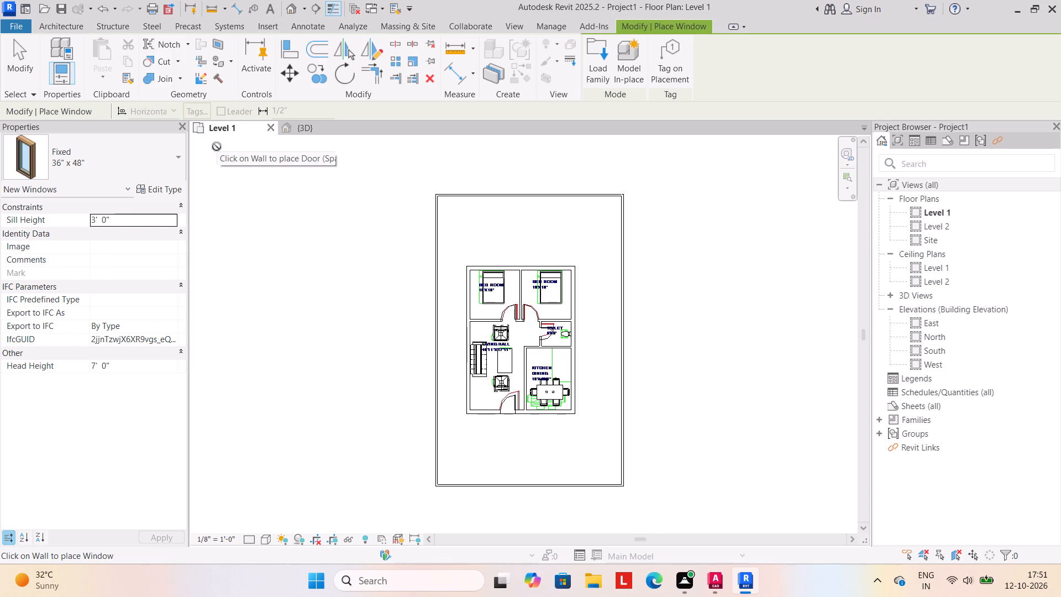
left_click(175, 154)
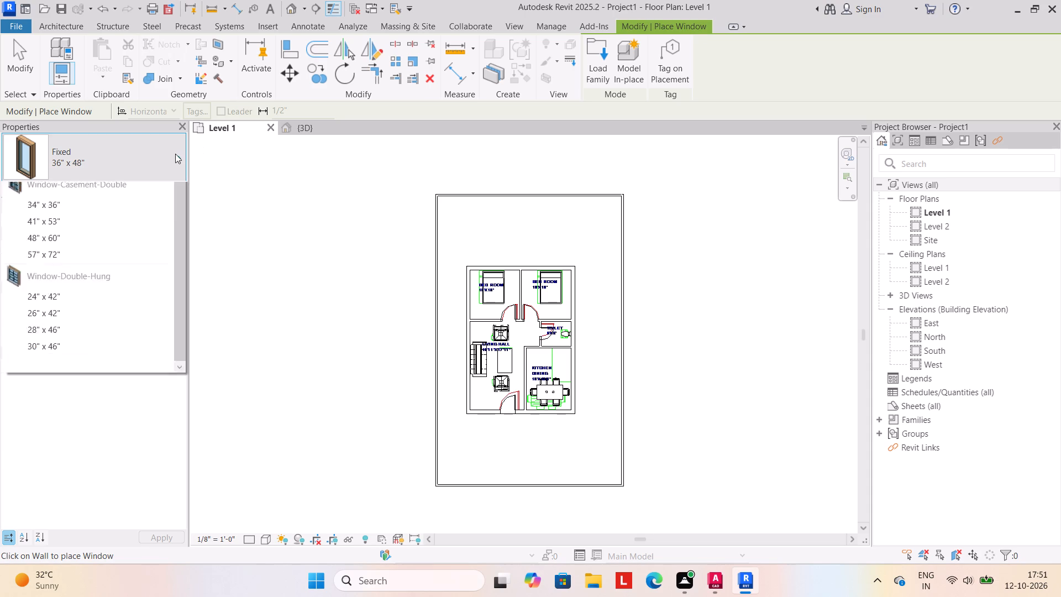
left_click(109, 381)
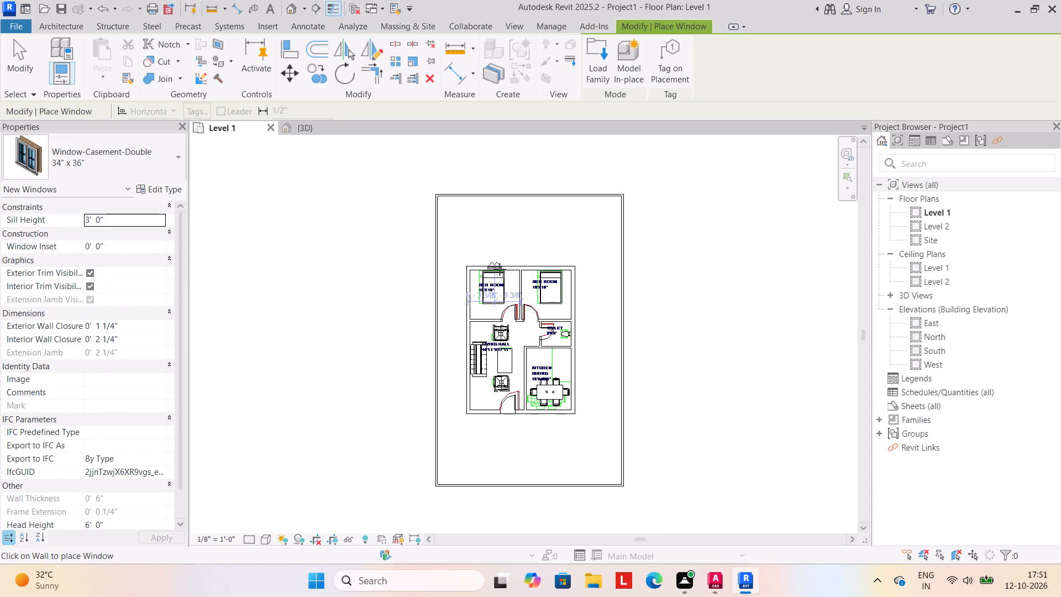
scroll(500, 269, "up", 5)
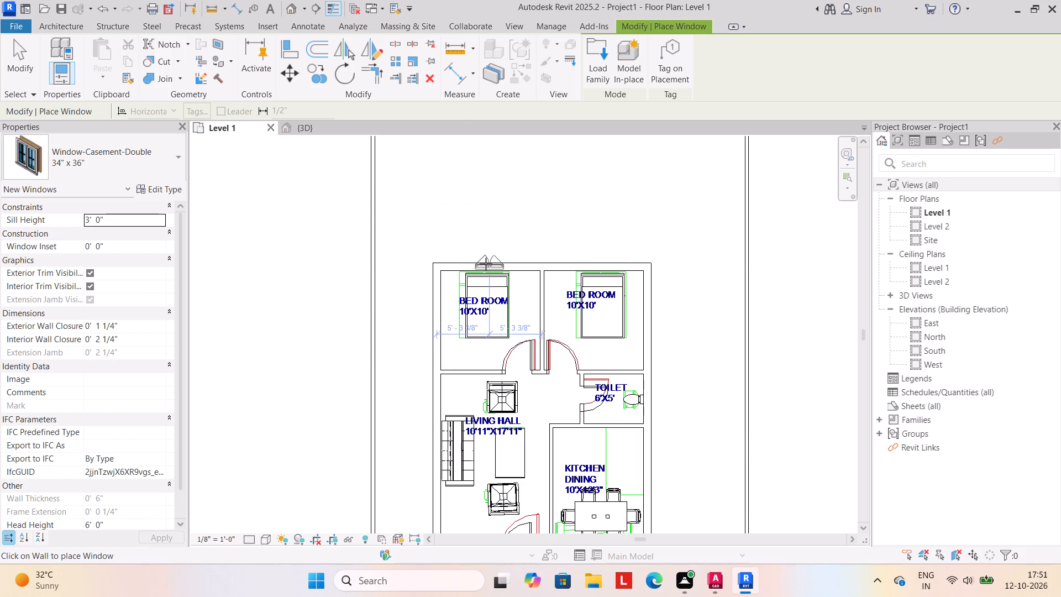
left_click(489, 264)
left_click(603, 263)
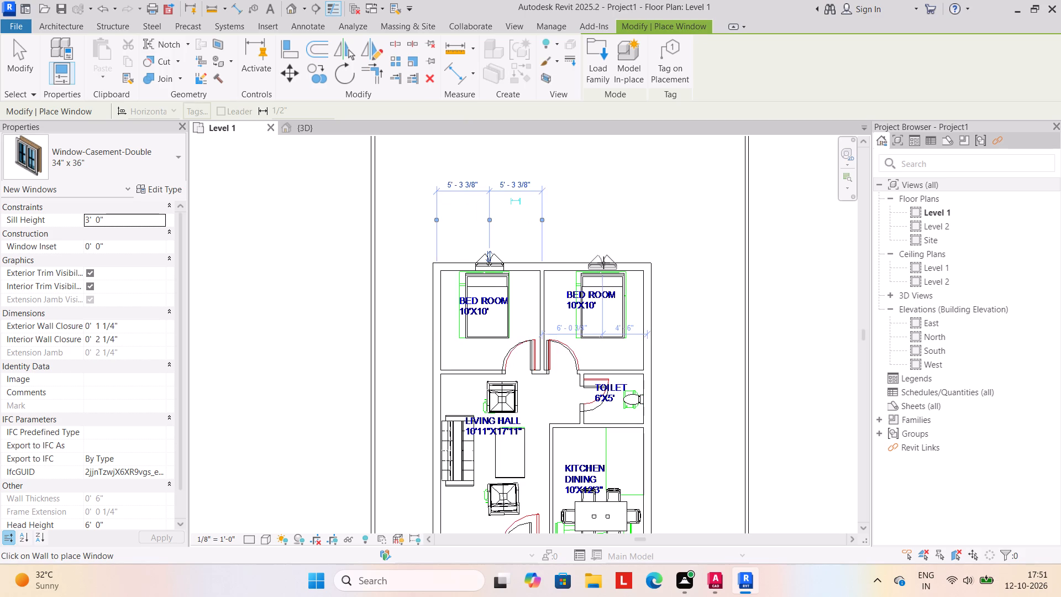
Place a Window-Casement-Double 57" x 72" window in the living hall's outer wall behind the sofa, about 6' 6" from the bedroom partition.
scroll(543, 389, "down", 2)
middle_click_drag(540, 389, 553, 324)
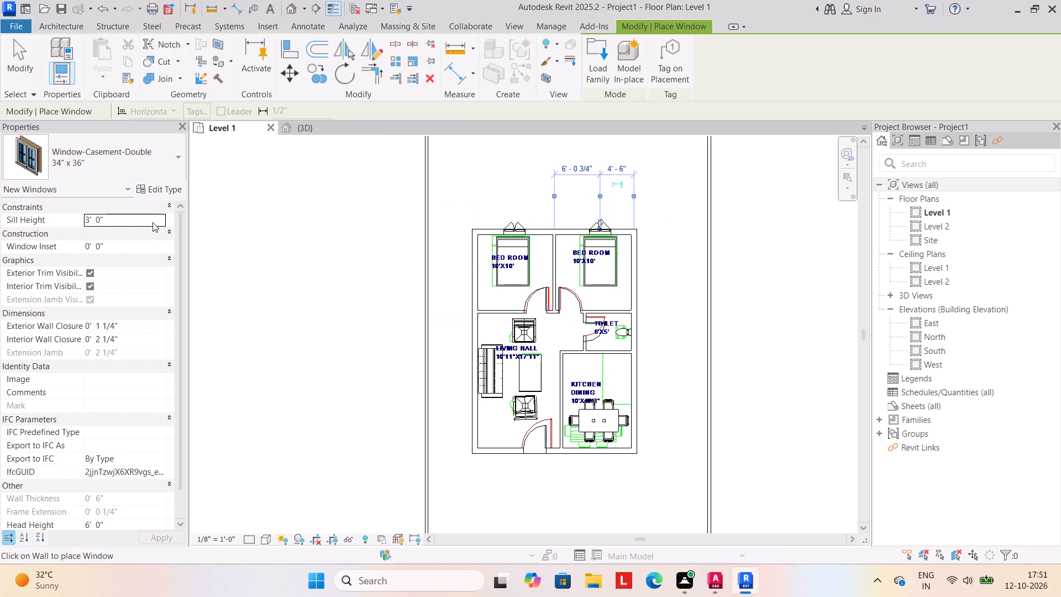
left_click(180, 154)
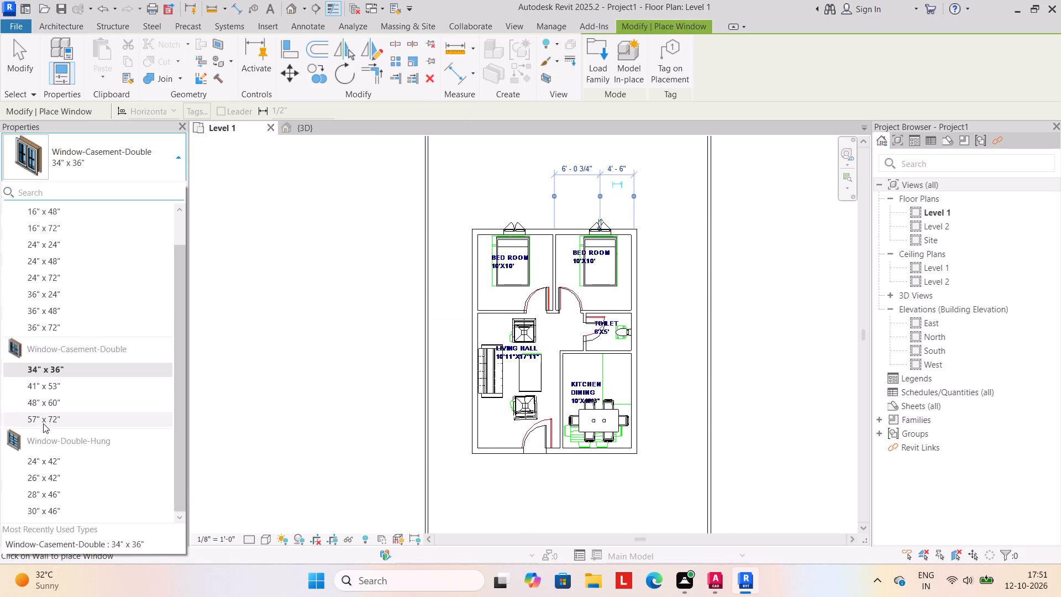
left_click(50, 422)
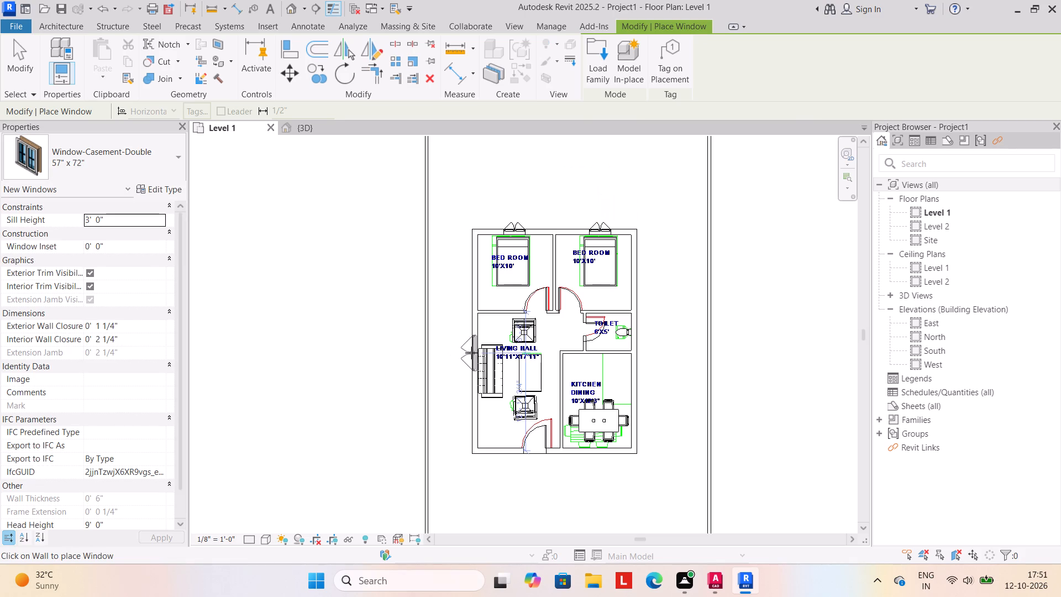
left_click(473, 361)
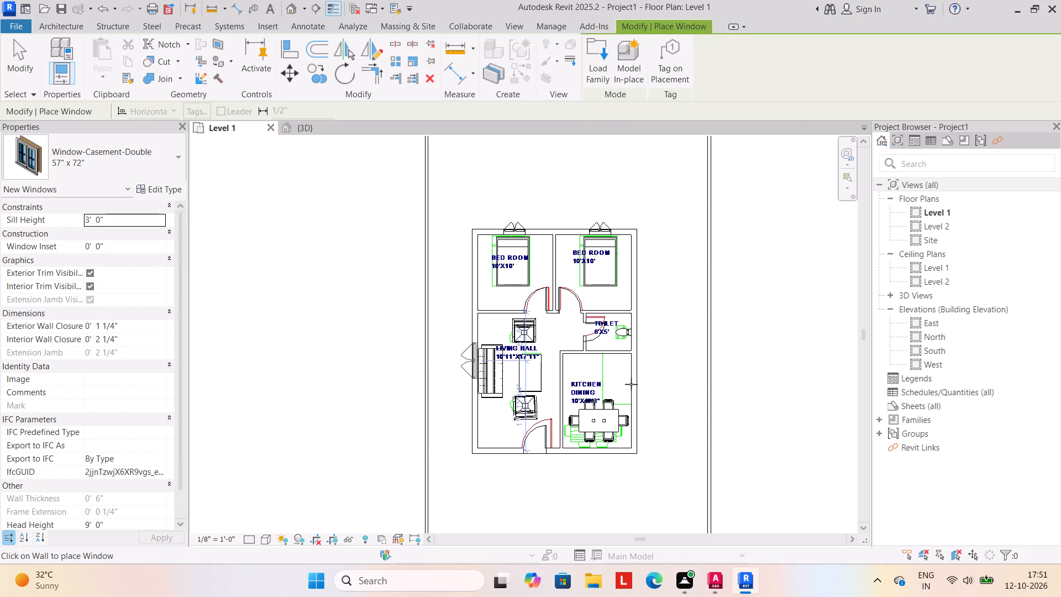
Place a Window-Casement-Double 41" x 53" window in the kitchen dining area's outer wall, about 5' from the toilet partition.
left_click(179, 154)
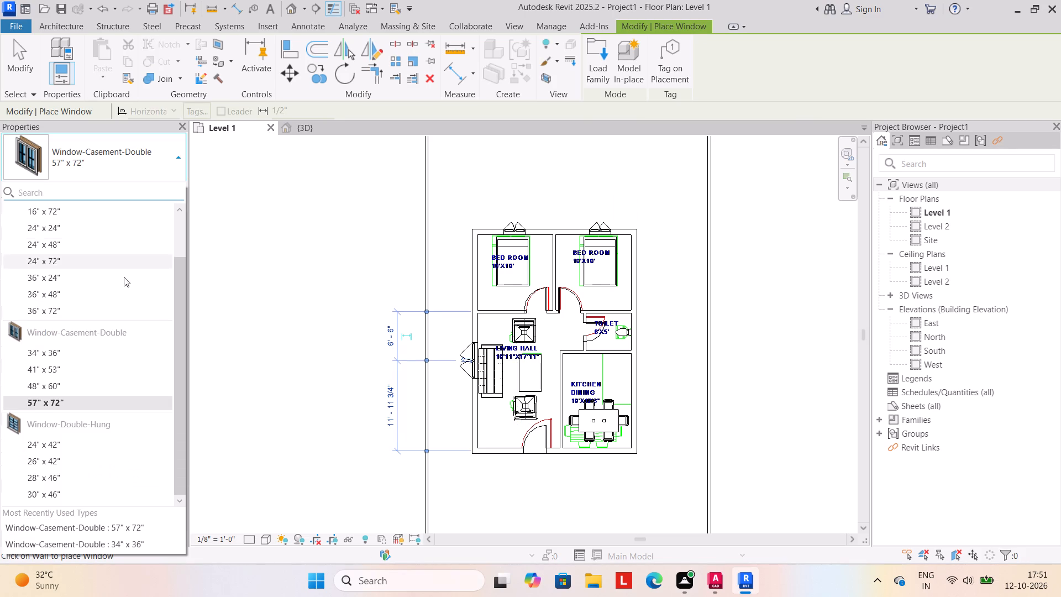
left_click(106, 361)
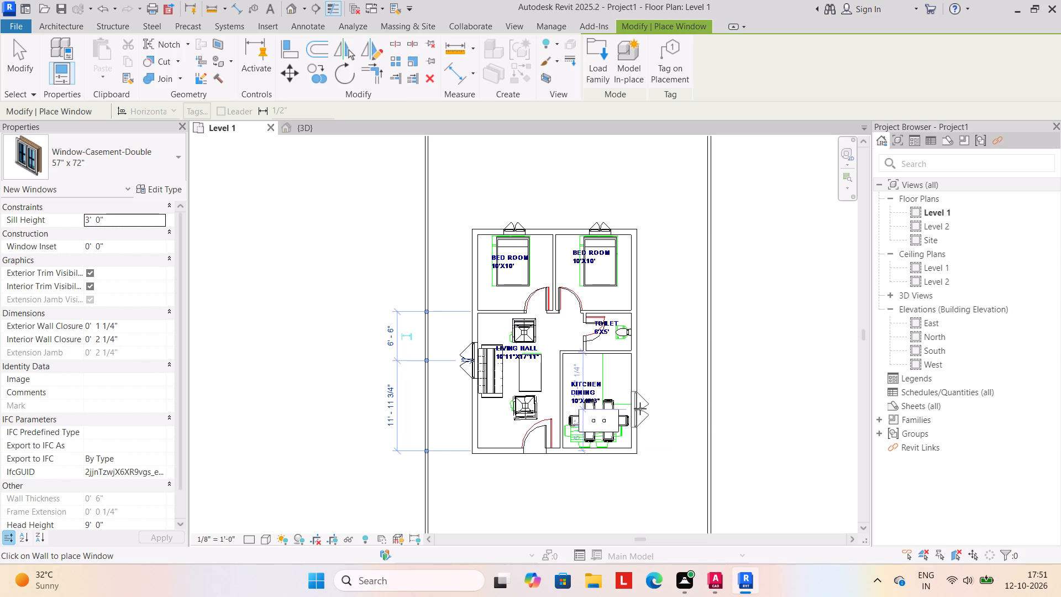
left_click(174, 156)
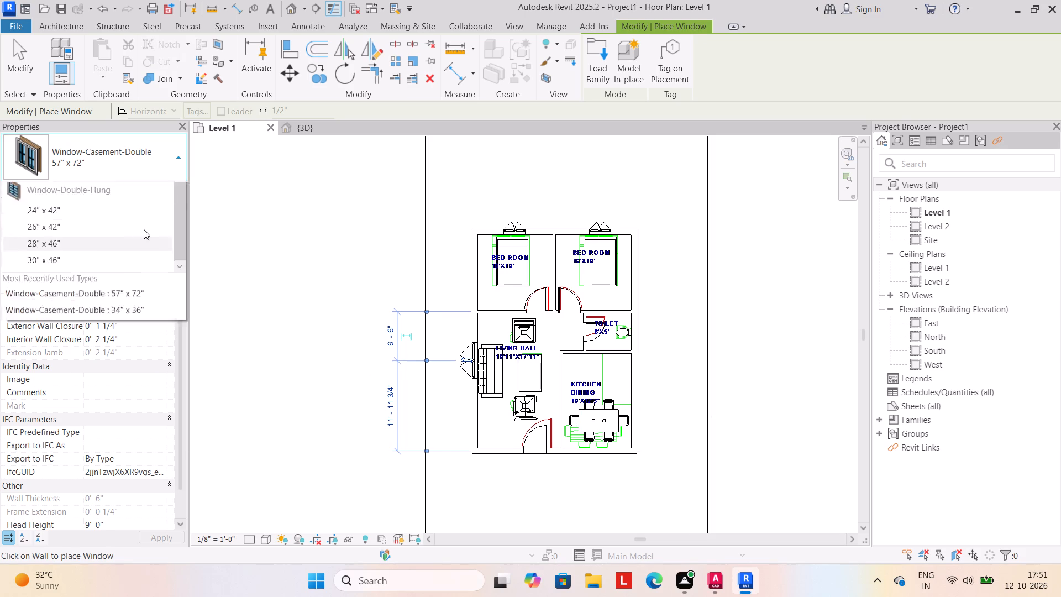
left_click(84, 368)
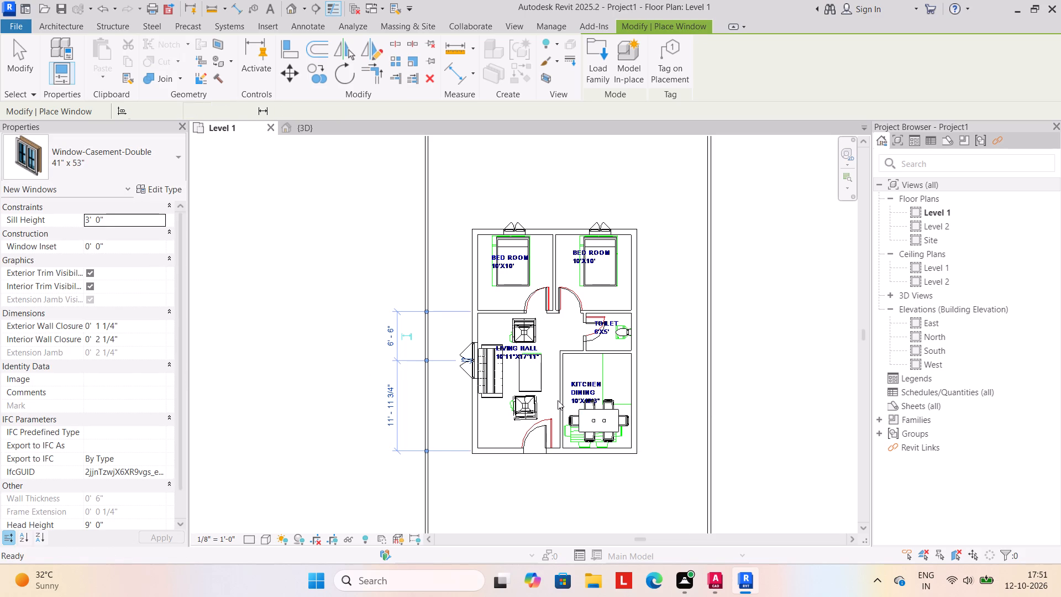
left_click(642, 388)
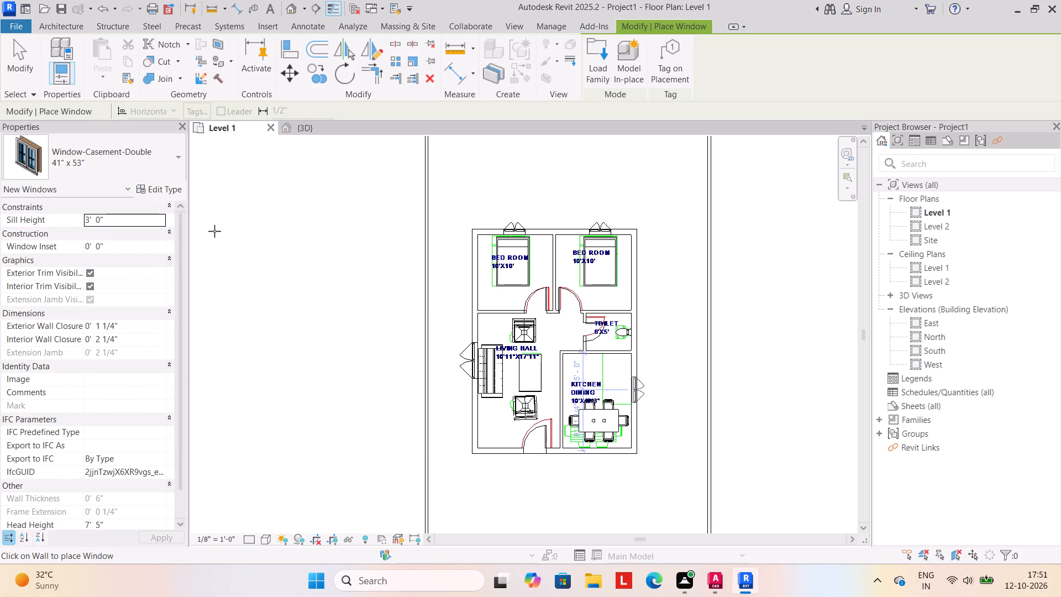
Place a Fixed 16" x 24" window in the toilet's outer wall behind the WC.
left_click(177, 161)
scroll(121, 218, "up", 2)
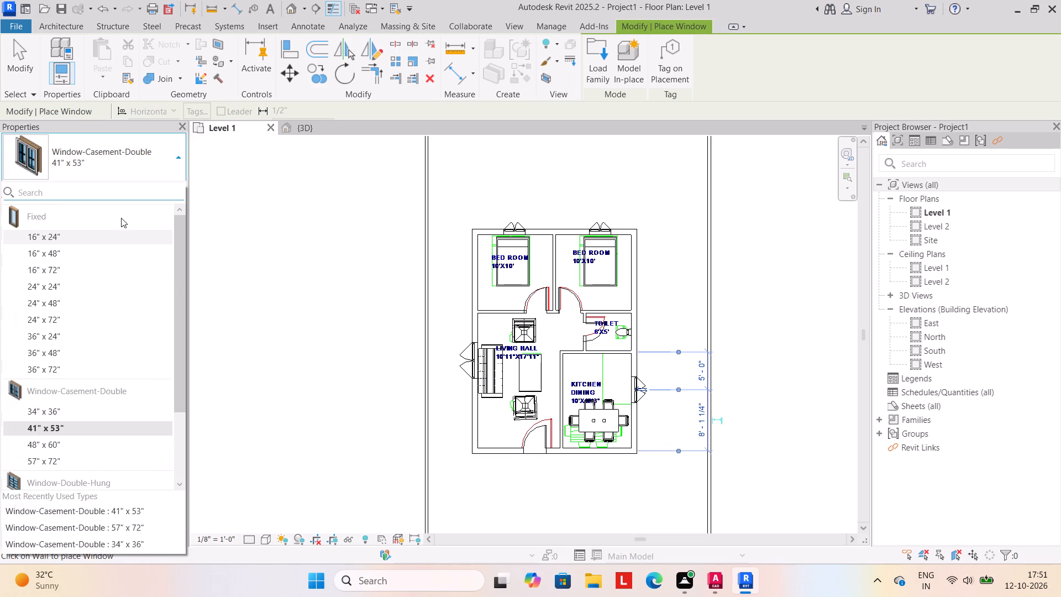
left_click(108, 233)
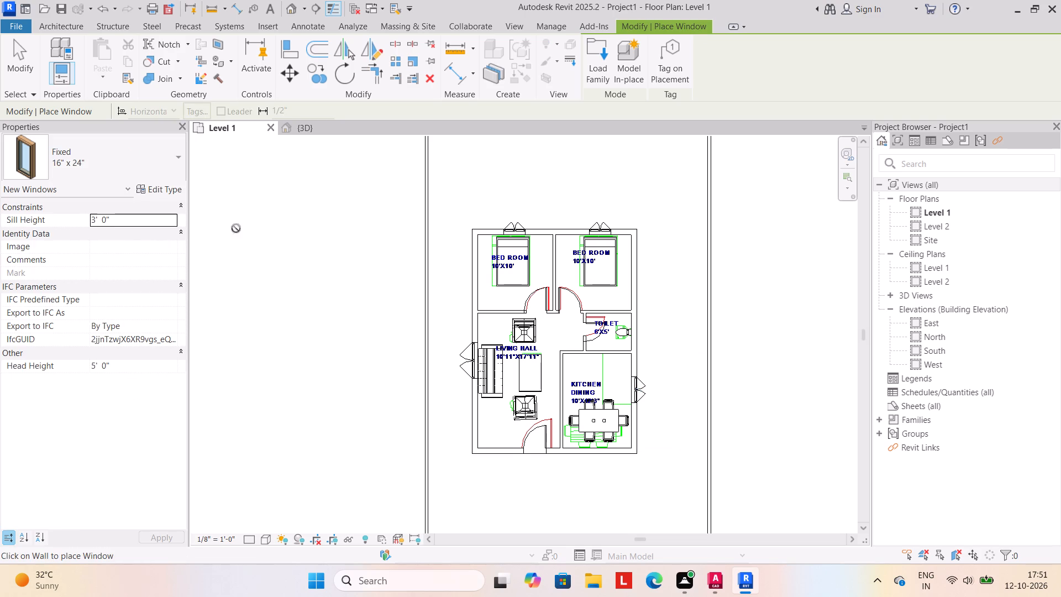
scroll(635, 334, "up", 5)
left_click(635, 336)
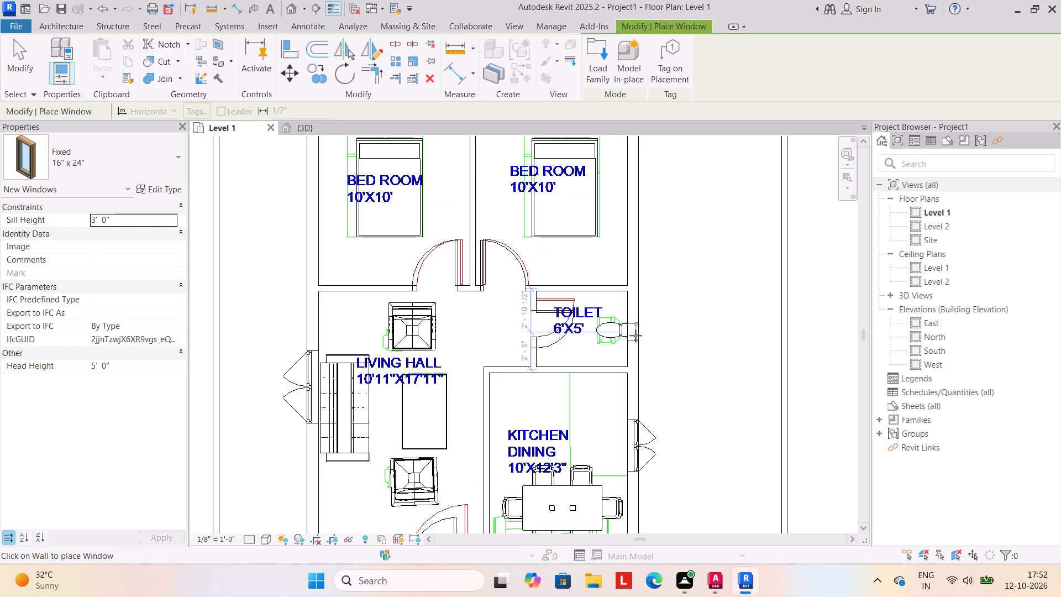
scroll(272, 266, "down", 4)
key("Escape")
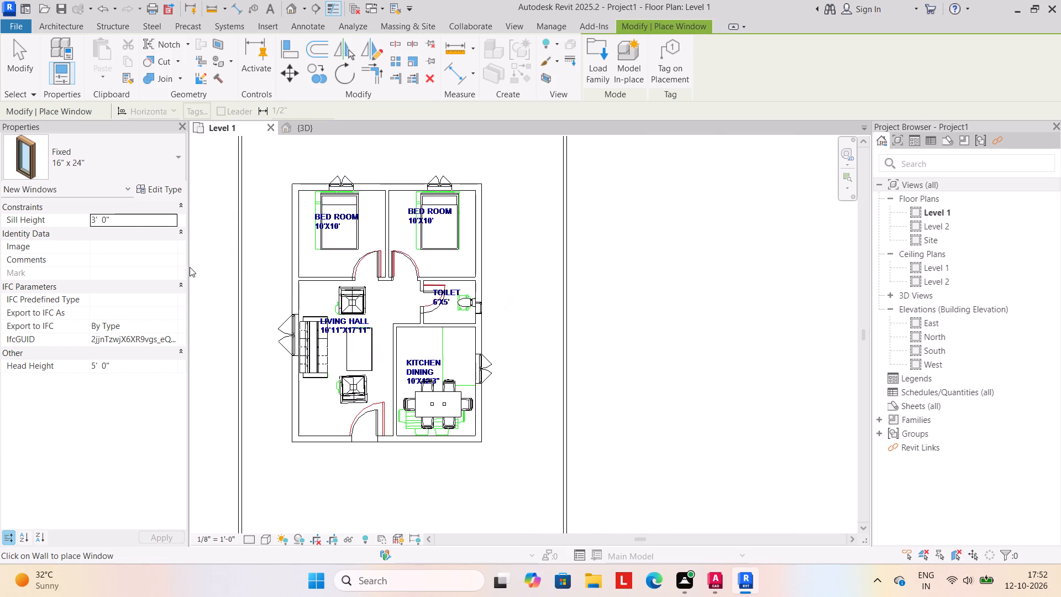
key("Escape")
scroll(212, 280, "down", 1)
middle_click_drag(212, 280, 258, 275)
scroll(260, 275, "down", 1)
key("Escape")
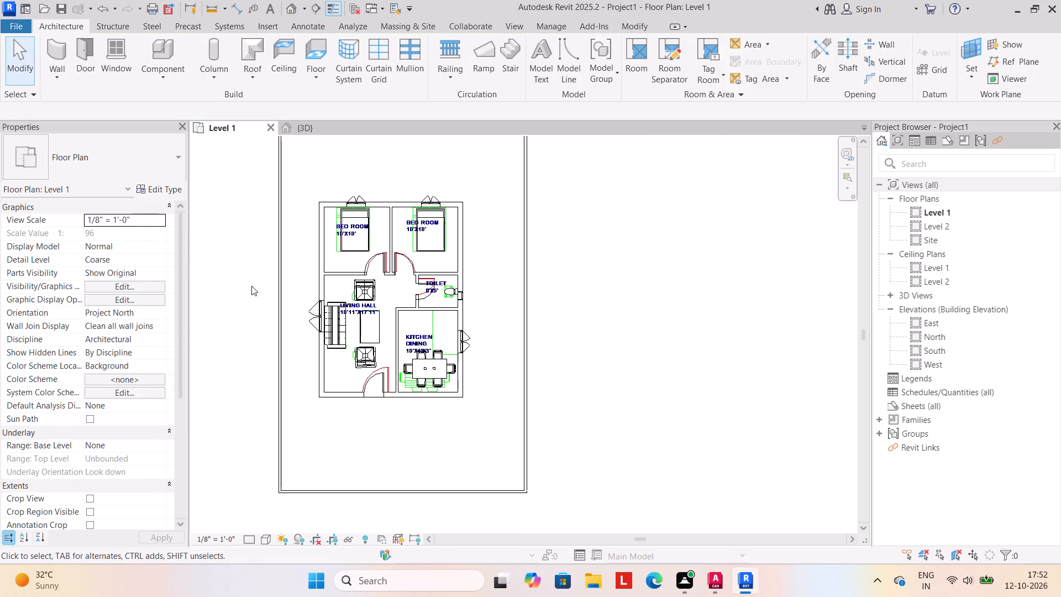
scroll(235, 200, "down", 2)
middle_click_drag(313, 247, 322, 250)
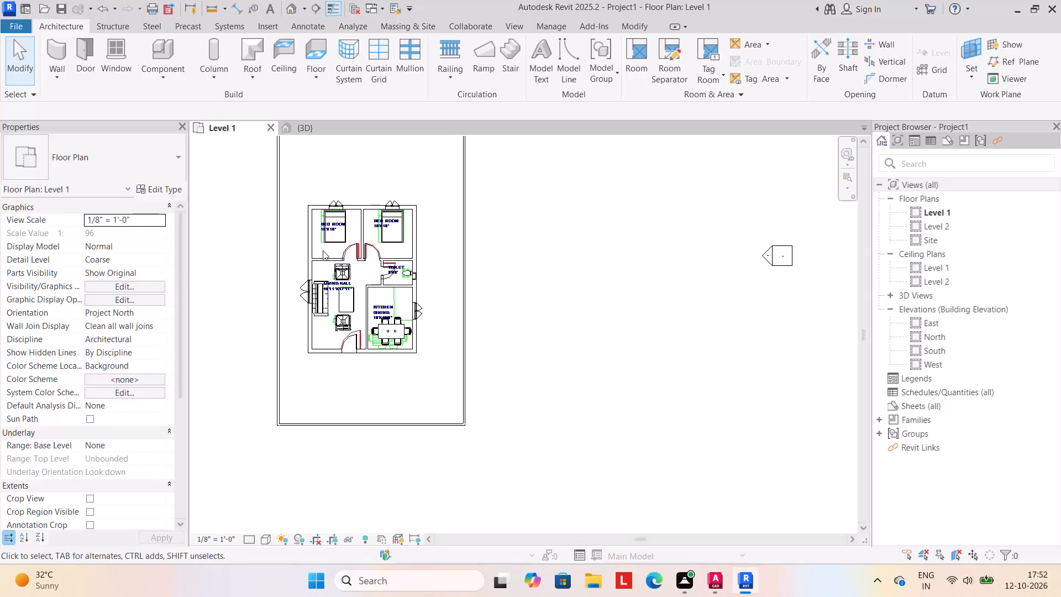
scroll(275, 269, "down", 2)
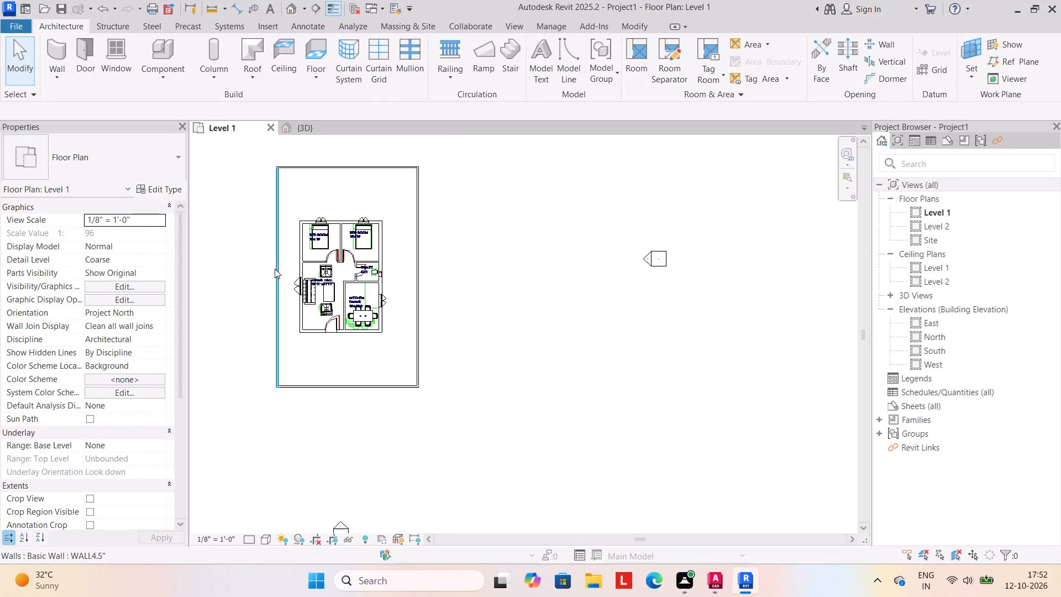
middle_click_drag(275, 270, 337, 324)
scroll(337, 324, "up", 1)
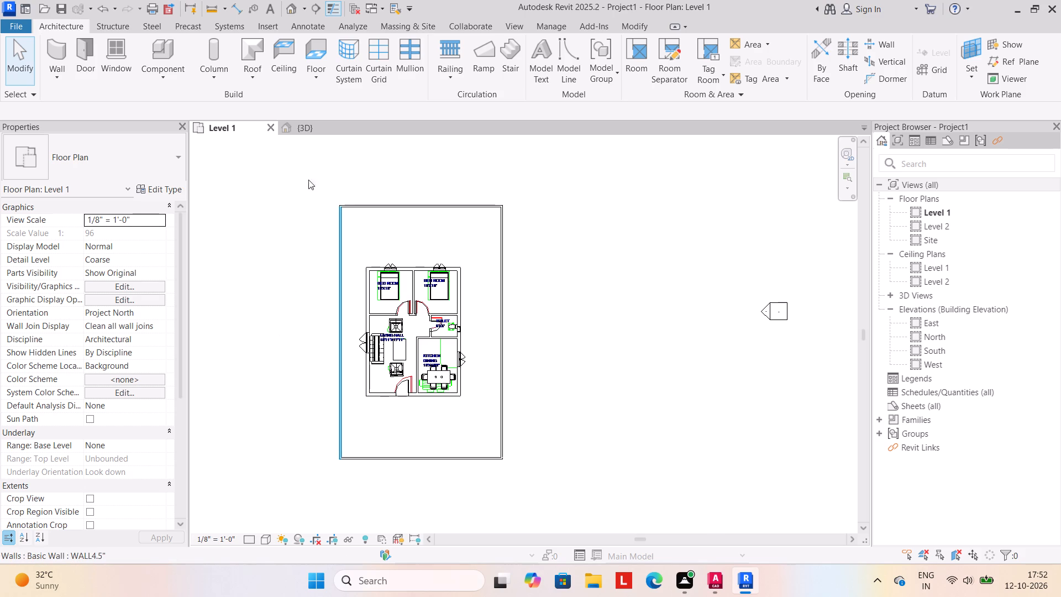
In the 3D view, set the sill height of the toilet's Fixed 16" x 24" window to 7'.
left_click(316, 132)
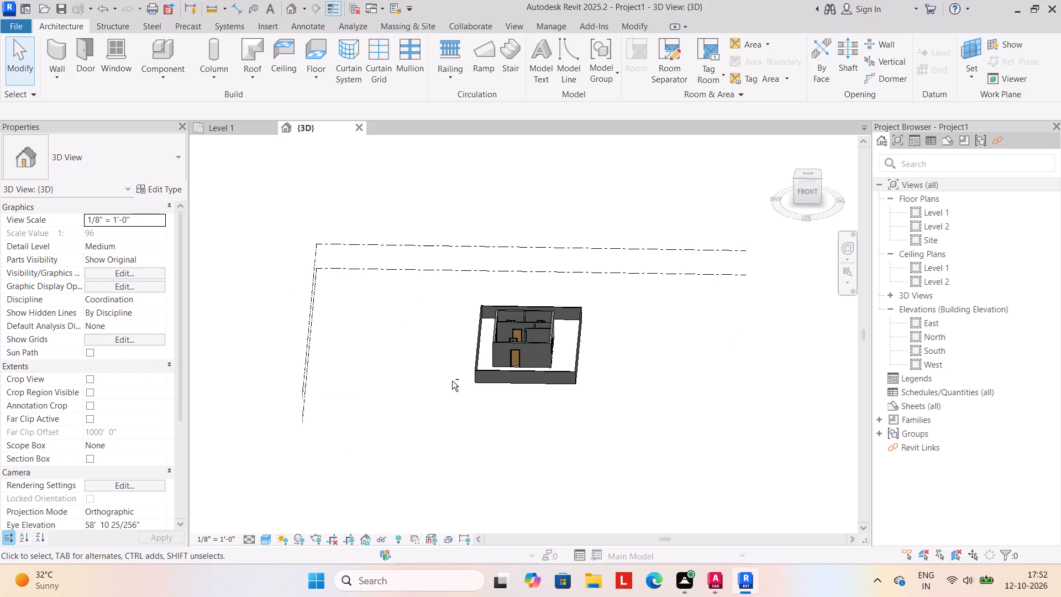
middle_click_drag(374, 385, 311, 387, "shift")
middle_click_drag(556, 376, 460, 391, "shift")
middle_click_drag(514, 352, 505, 409, "shift")
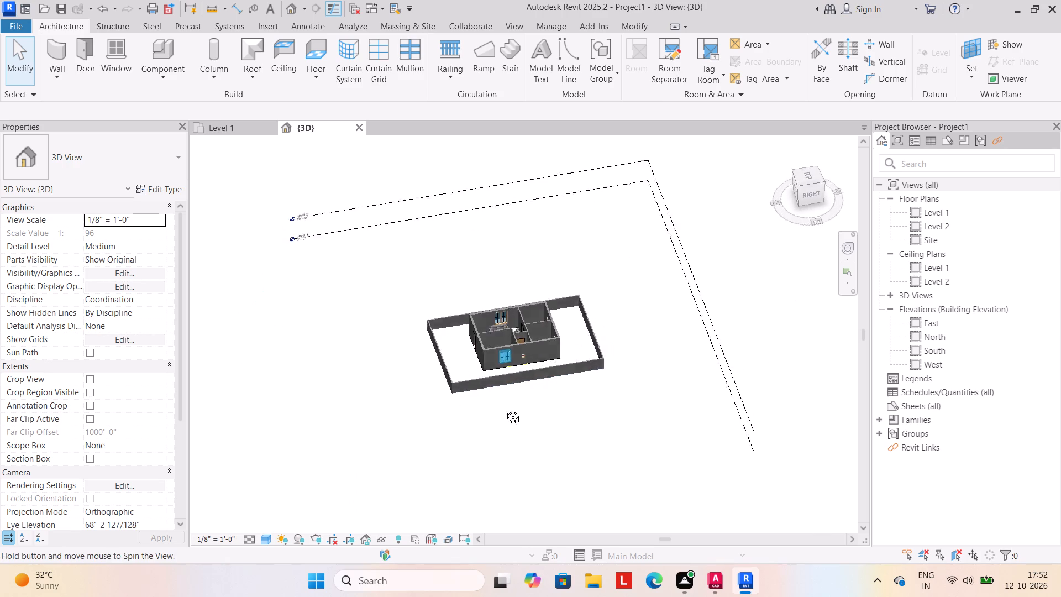
middle_click_drag(505, 409, 501, 416, "shift")
scroll(519, 371, "up", 9)
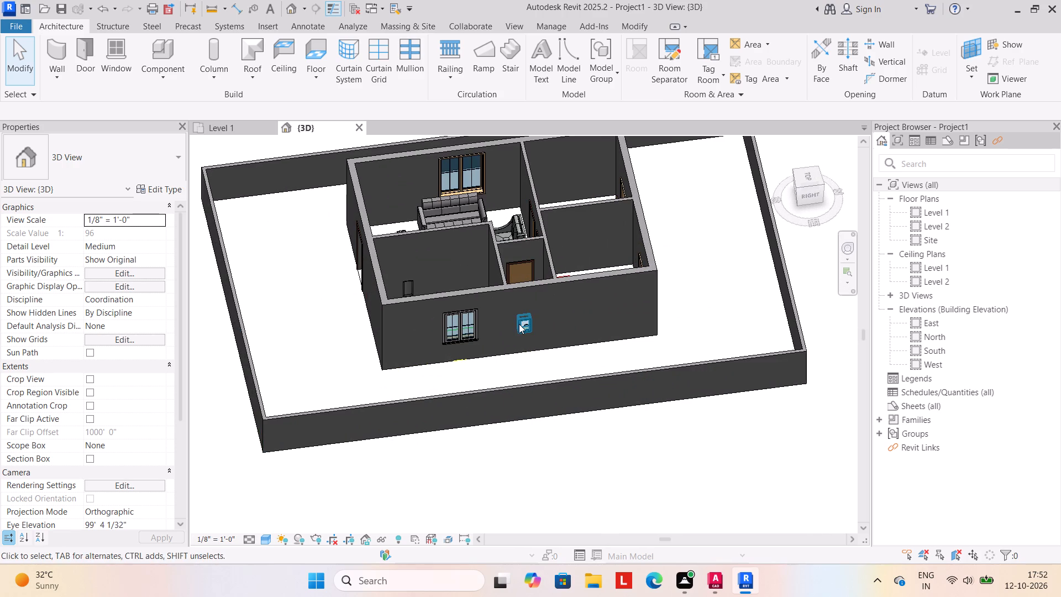
left_click(519, 324)
left_click(135, 239)
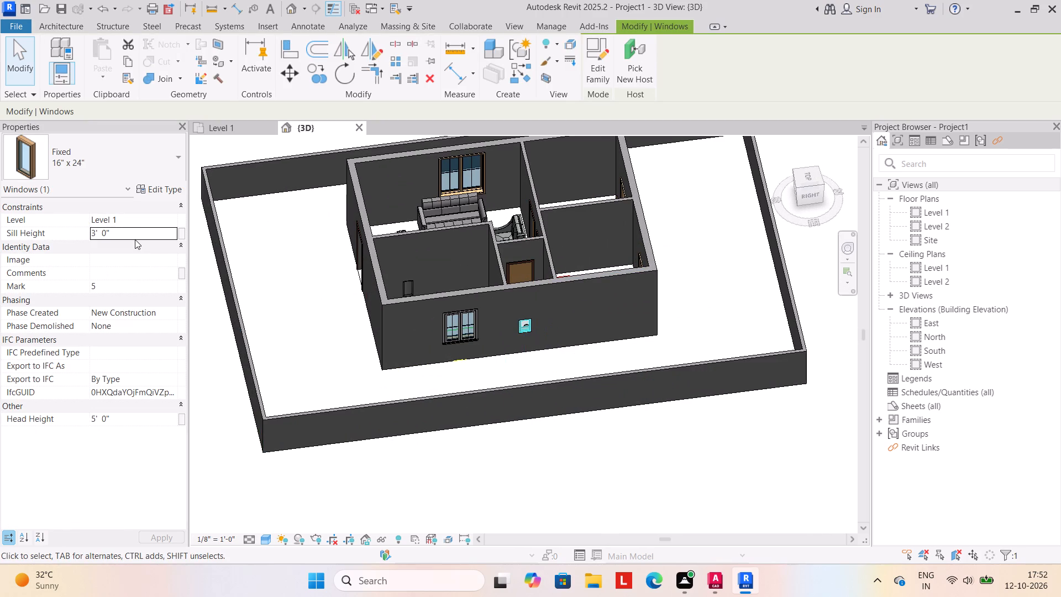
type("7'")
key("Return")
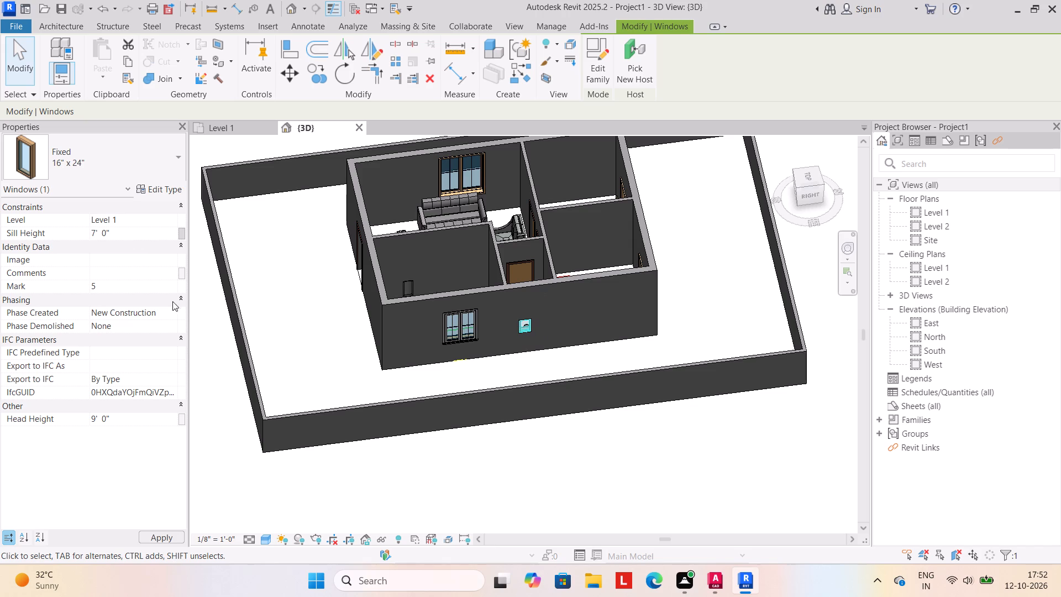
left_click(245, 446)
middle_click_drag(239, 460, 400, 470, "shift")
middle_click_drag(393, 474, 402, 414, "shift")
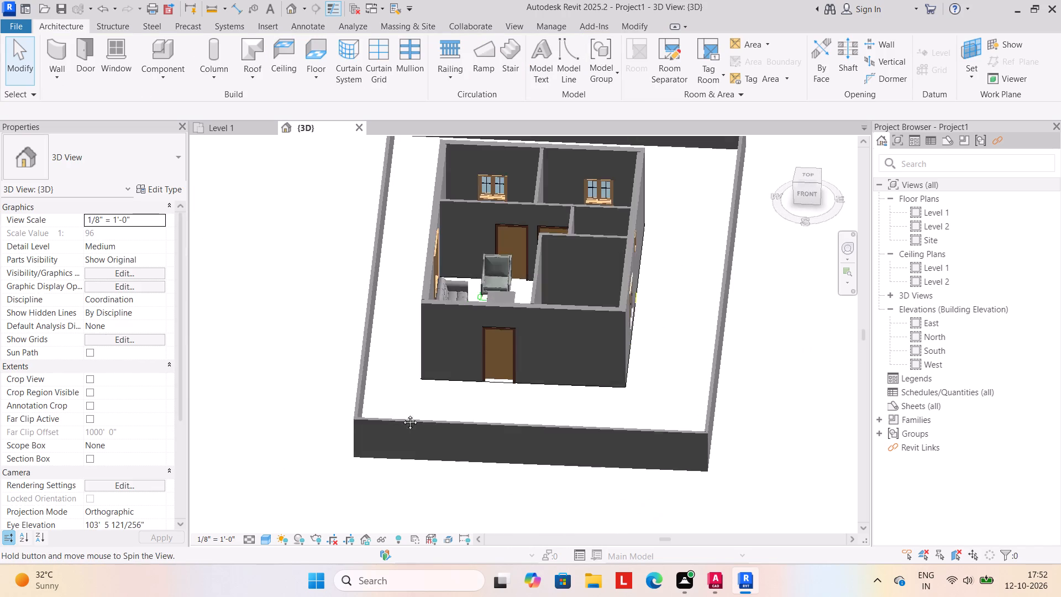
middle_click_drag(402, 414, 402, 414, "shift")
Start an architectural floor on Level 1 and set the Generic - 12" type's structure layer thickness to 6".
left_click(240, 130)
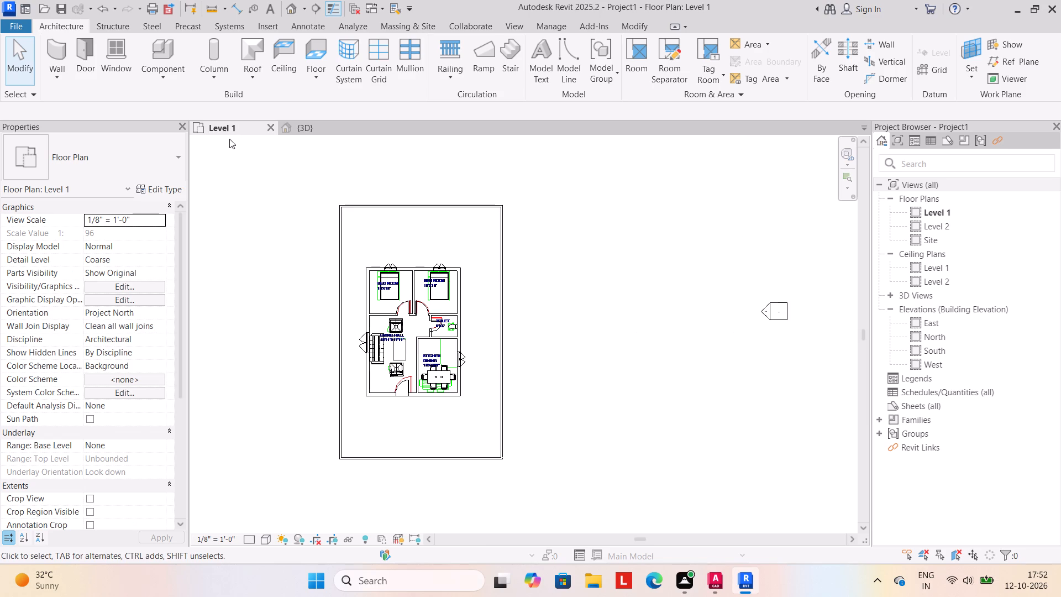
scroll(264, 211, "down", 2)
middle_click_drag(265, 217, 265, 217)
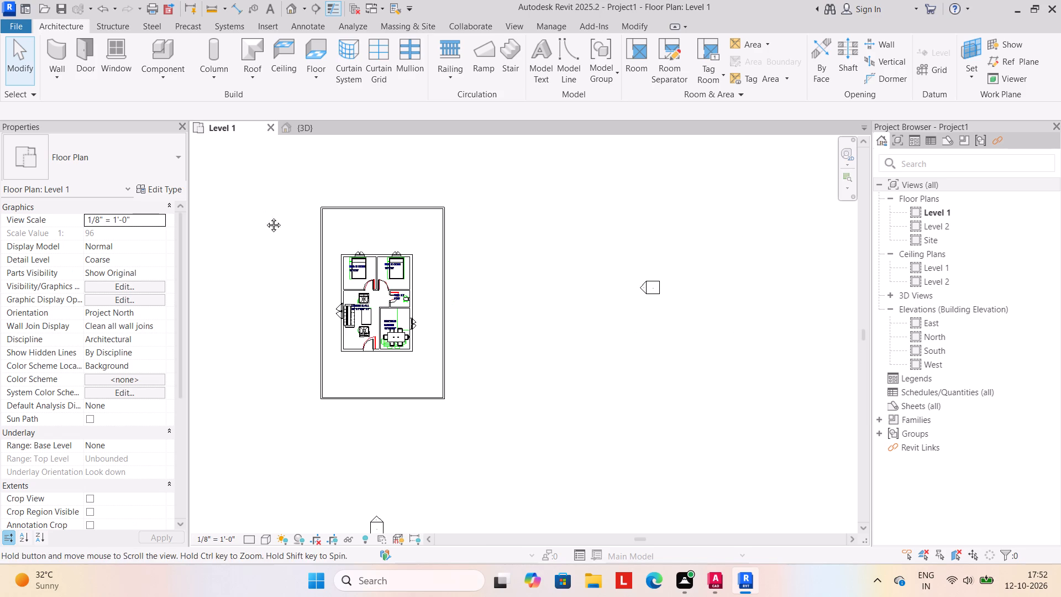
middle_click_drag(265, 217, 285, 208)
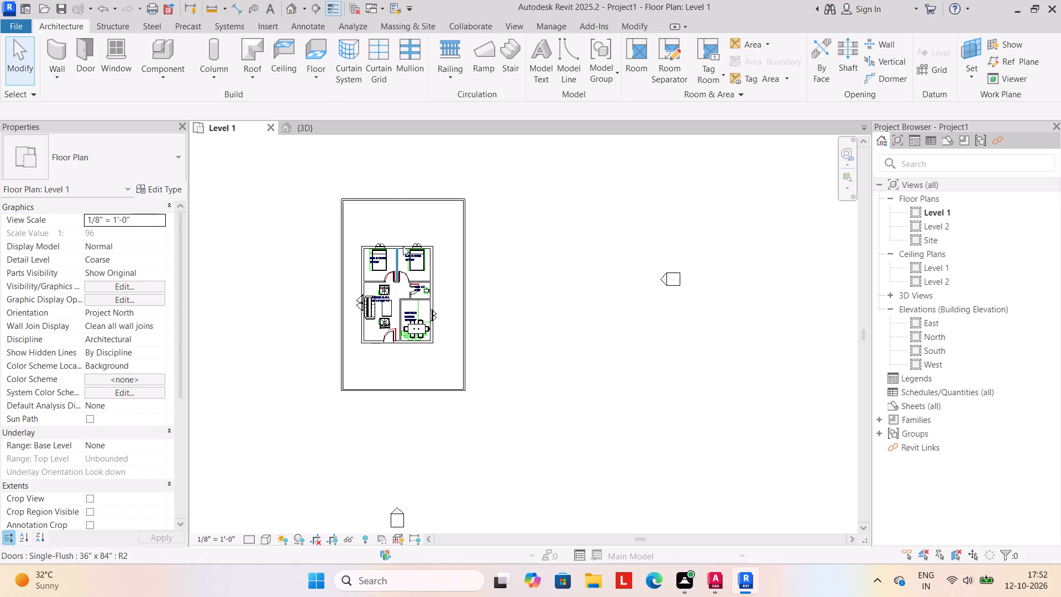
scroll(403, 240, "up", 4)
scroll(403, 240, "down", 3)
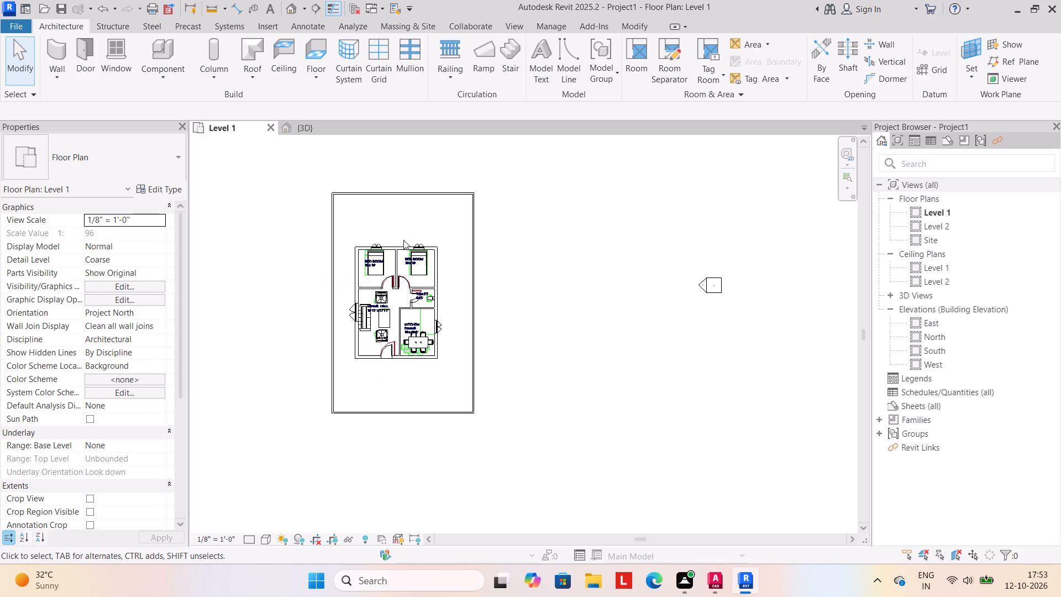
scroll(397, 250, "down", 2)
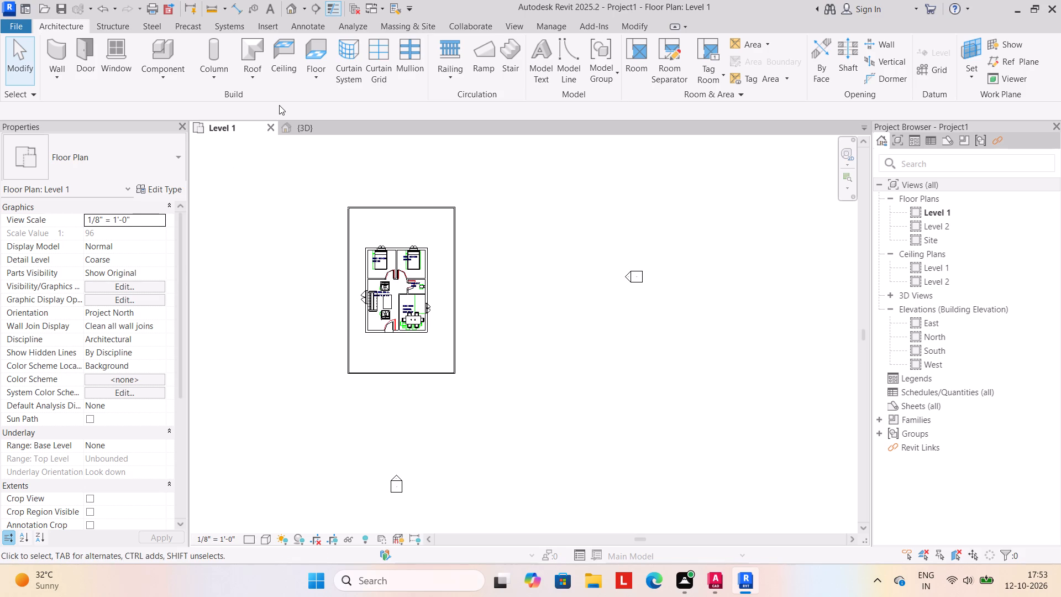
left_click(312, 81)
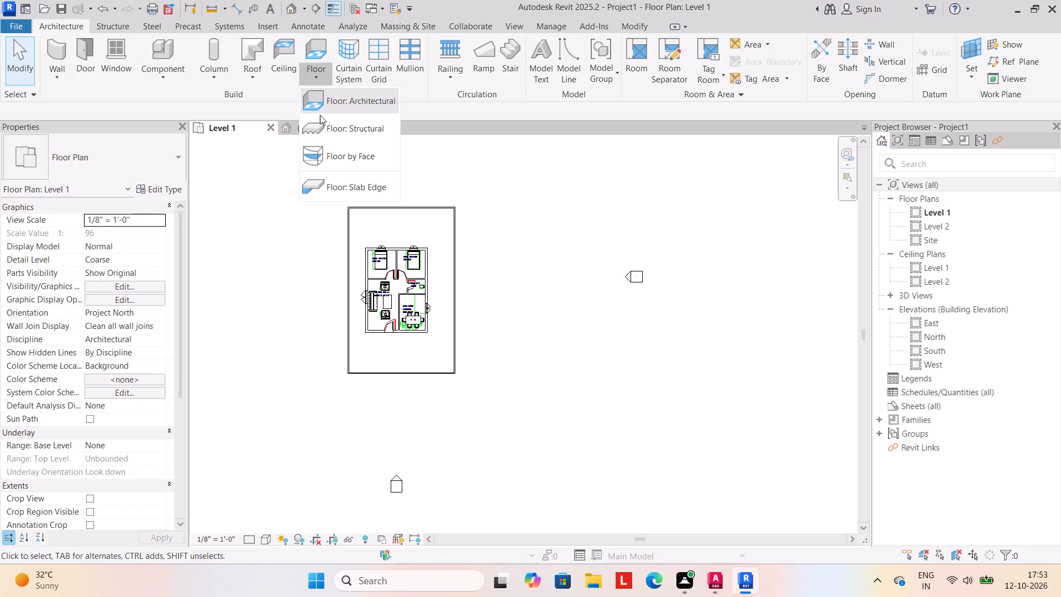
left_click(355, 102)
left_click(164, 190)
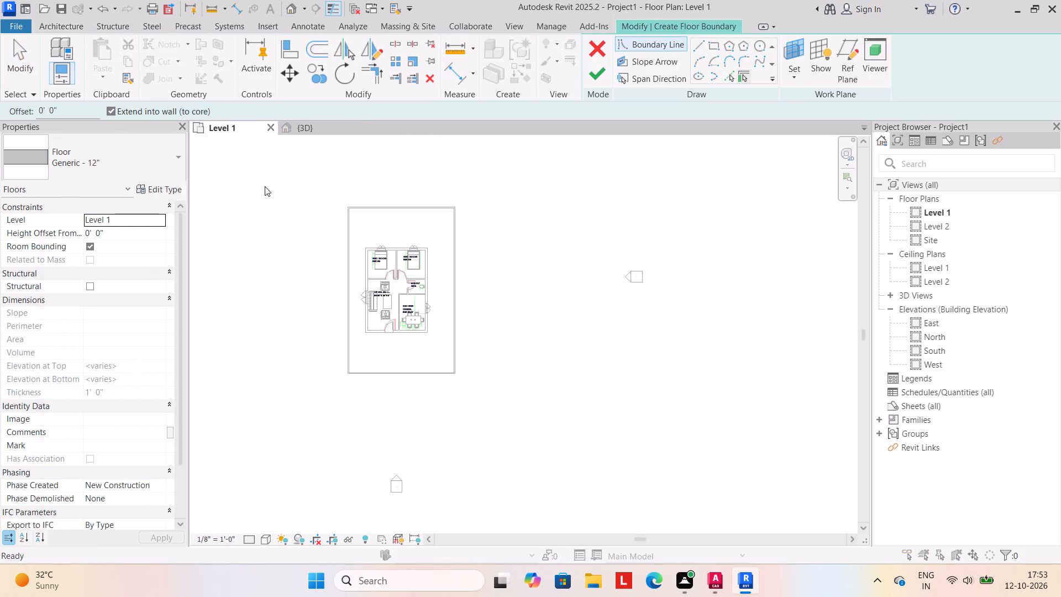
left_click(613, 263)
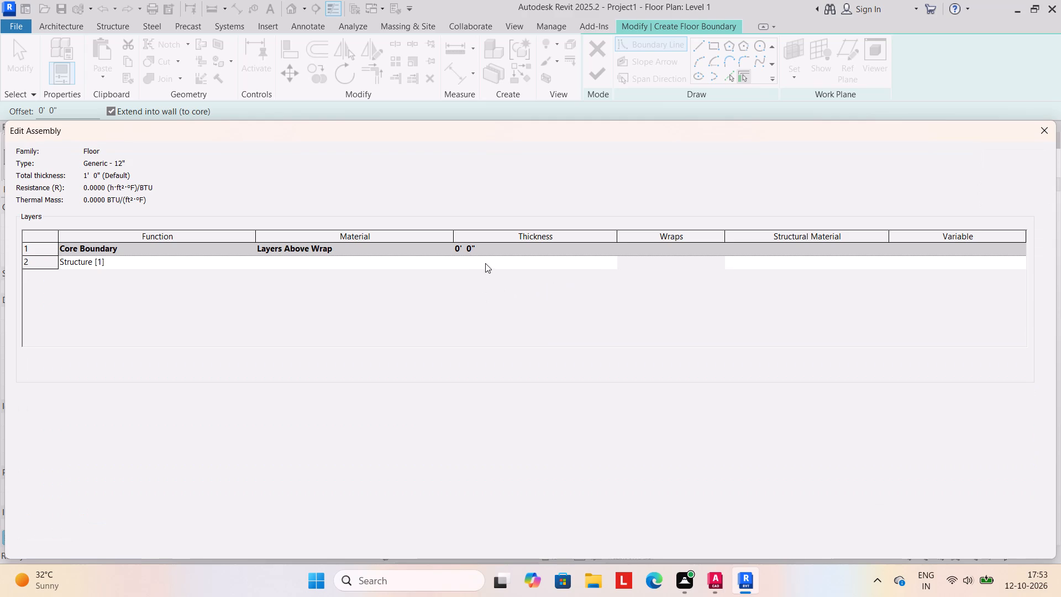
left_click(485, 263)
type("6'")
key("Return")
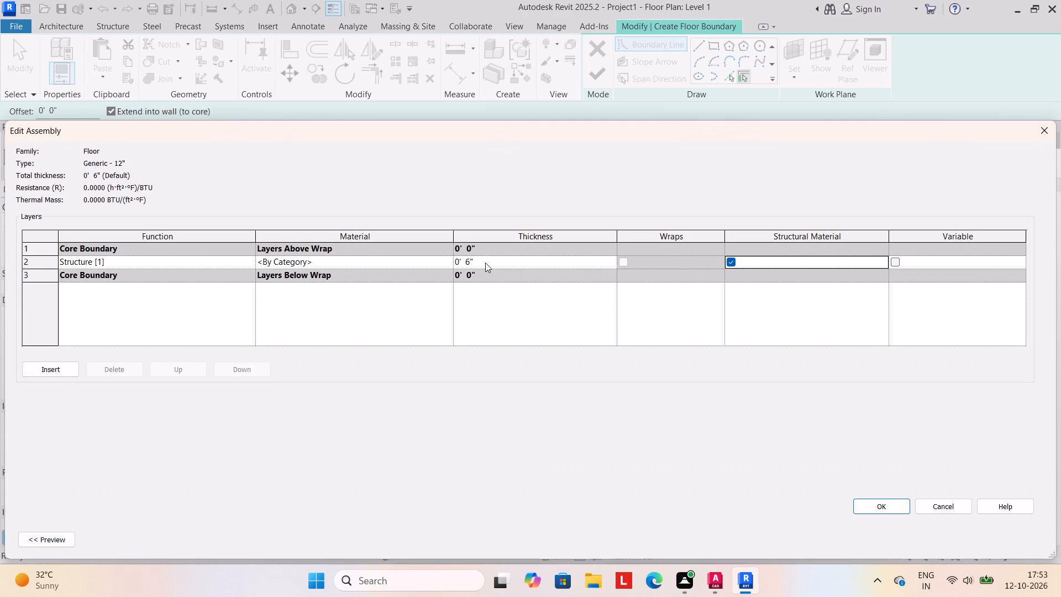
left_click(889, 505)
left_click(1022, 537)
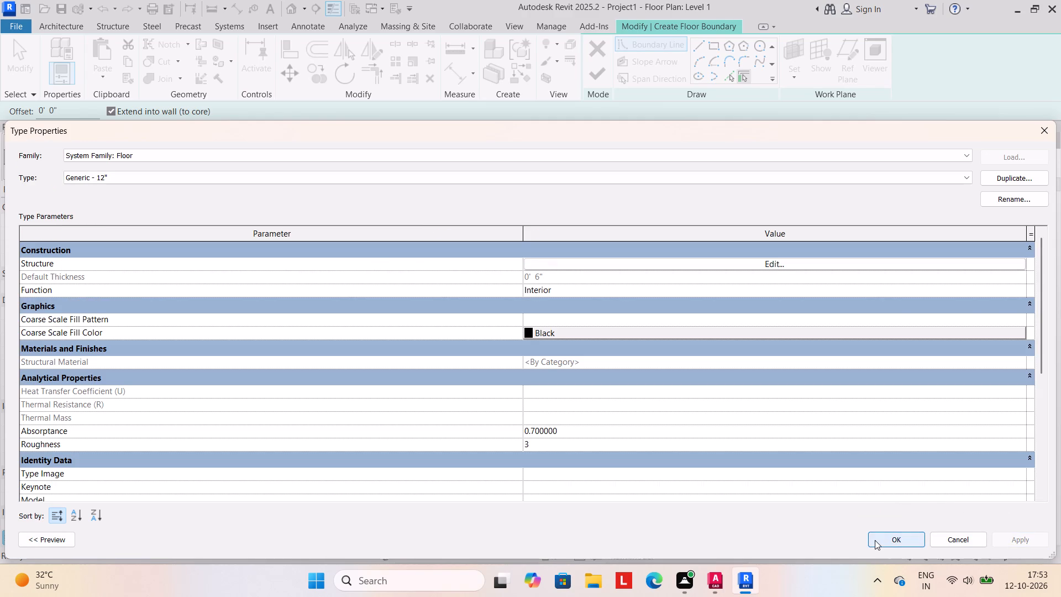
left_click(875, 540)
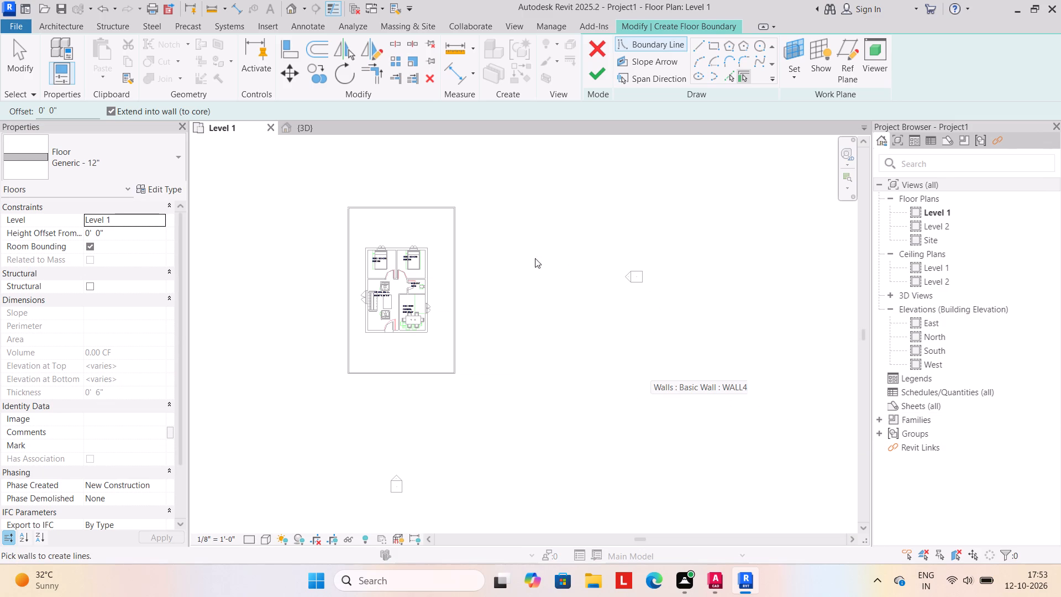
Sketch a rectangular floor boundary between opposite outer corners of the boundary wall and finish the floor.
scroll(355, 196, "up", 2)
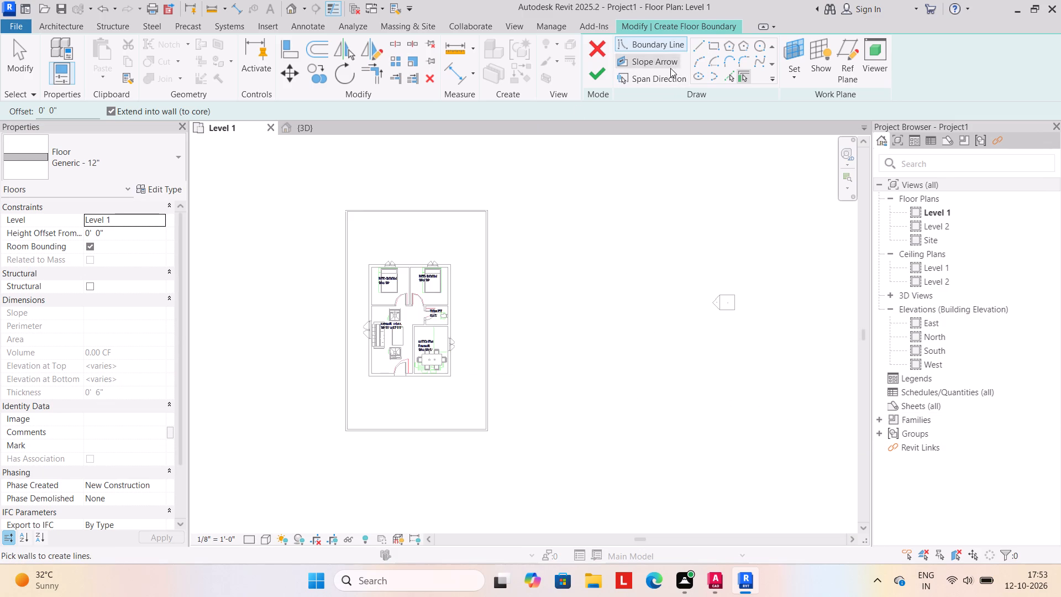
left_click(714, 44)
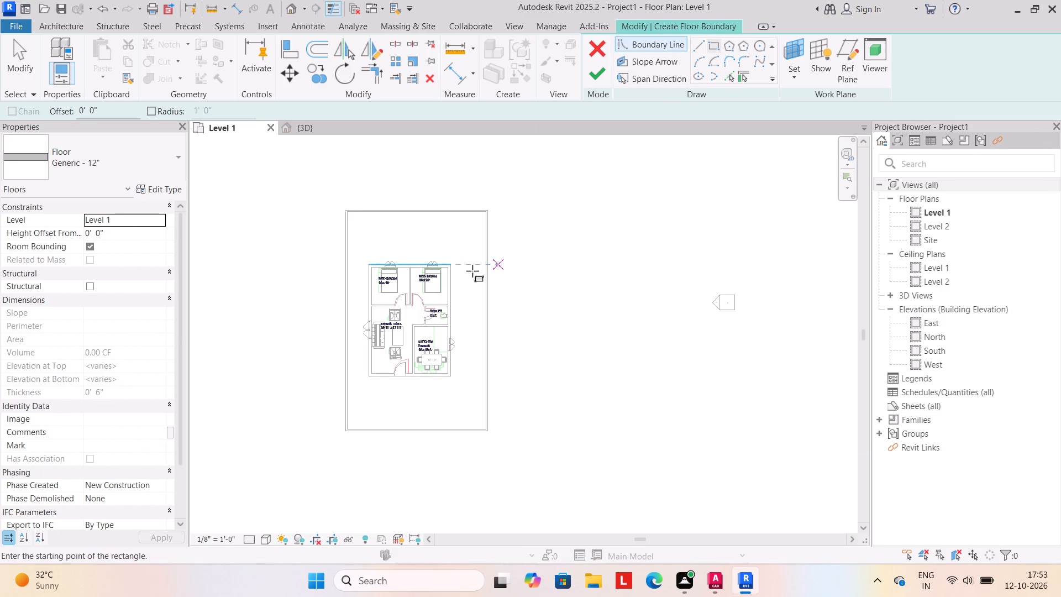
left_click(162, 193)
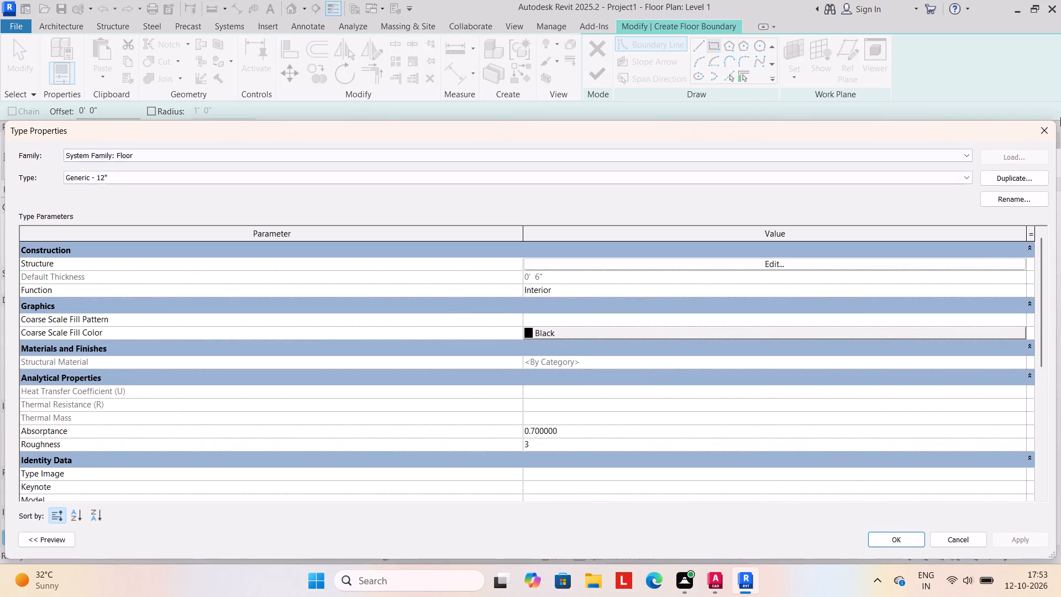
left_click(1044, 130)
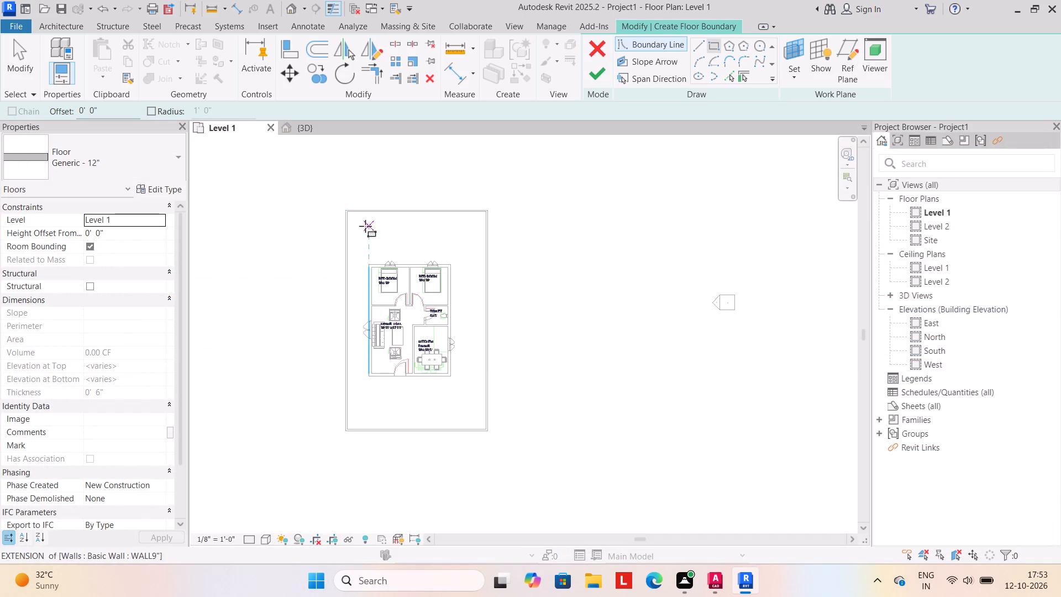
scroll(365, 226, "up", 4)
middle_click(365, 226)
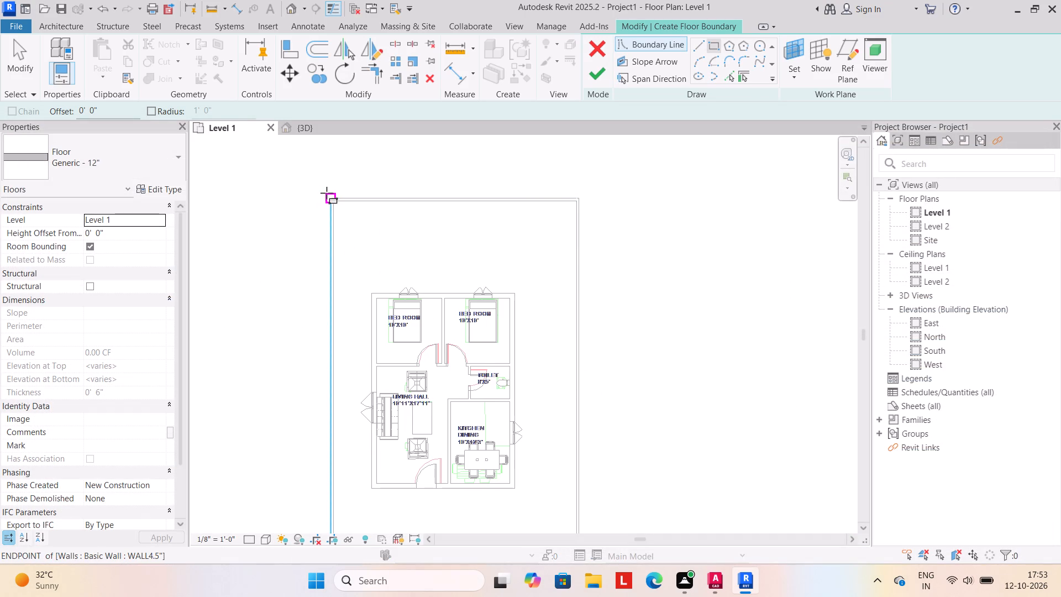
left_click(327, 193)
middle_click_drag(547, 466, 514, 326)
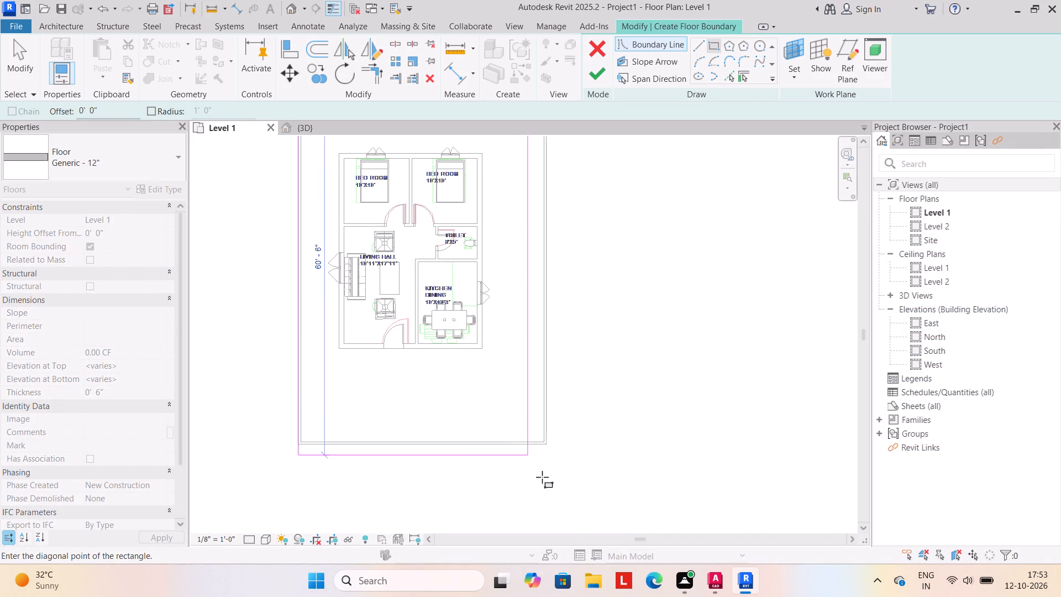
scroll(569, 468, "up", 4)
scroll(541, 428, "up", 3)
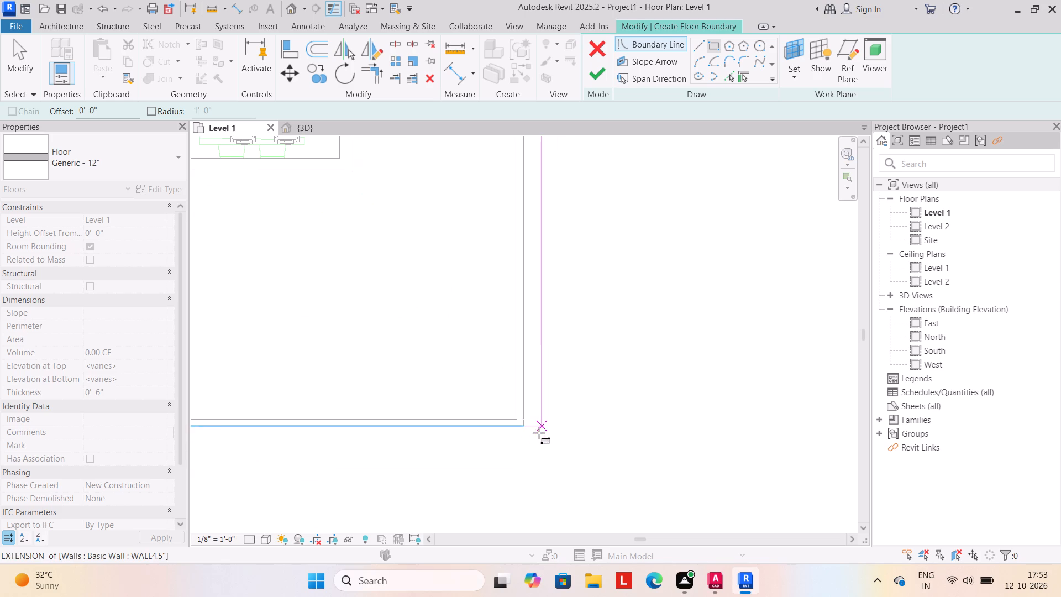
left_click(527, 426)
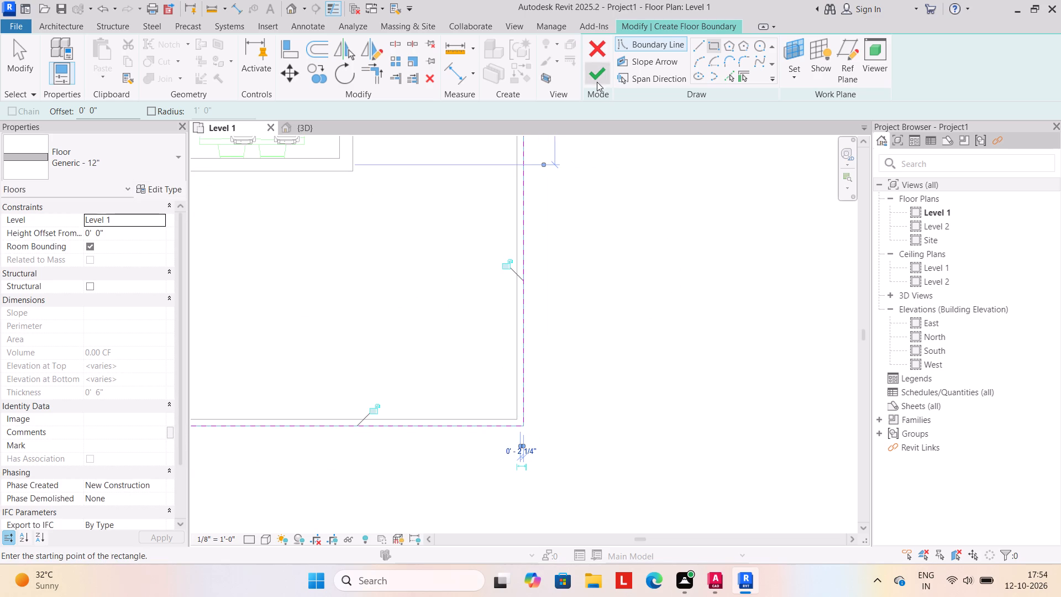
left_click(597, 81)
Examine the new floor slab with the house and boundary wall in 3D from several angles.
scroll(665, 363, "down", 6)
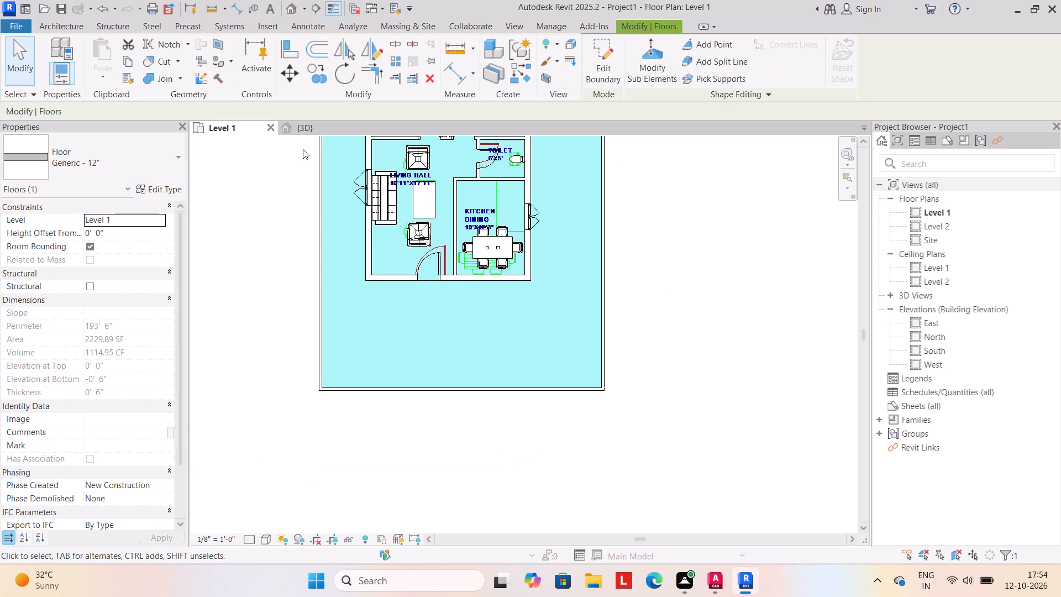
left_click(310, 121)
left_click(311, 125)
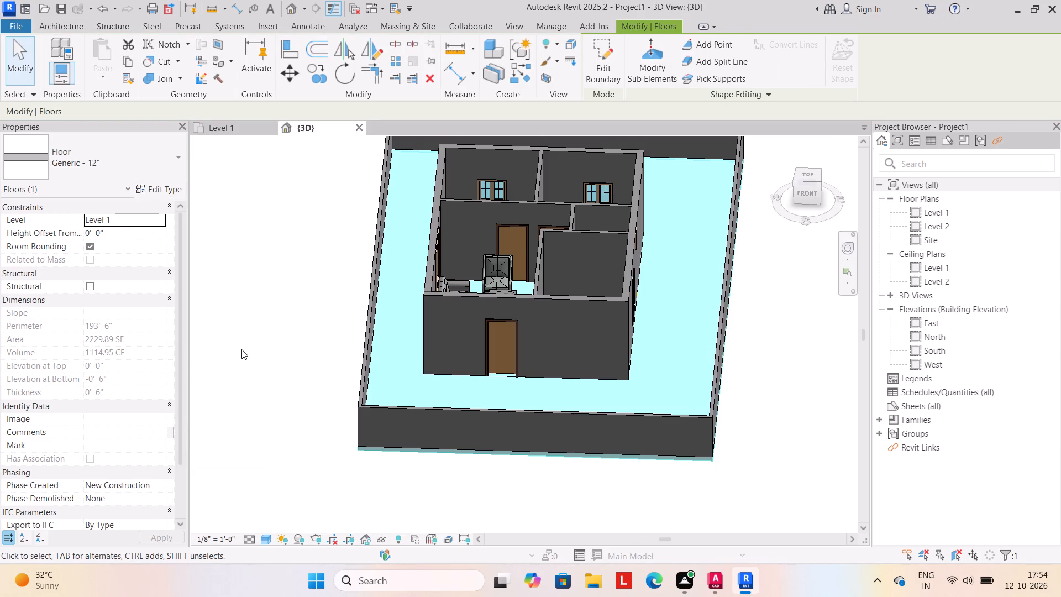
left_click(241, 349)
middle_click_drag(233, 439, 246, 483, "shift")
middle_click_drag(245, 483, 249, 478, "shift")
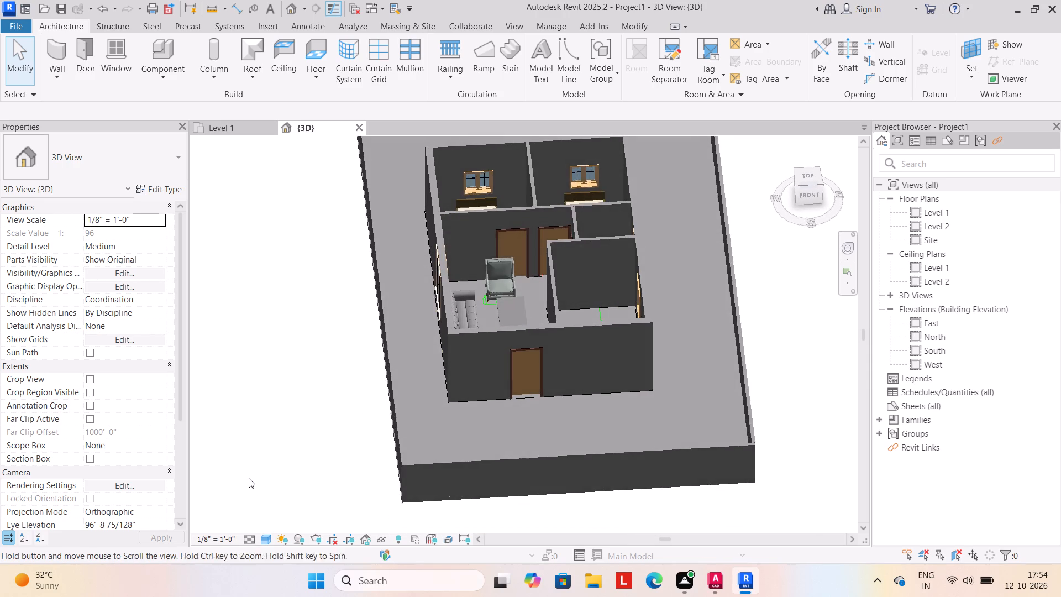
middle_click_drag(249, 478, 265, 362, "shift")
middle_click_drag(258, 369, 255, 415, "shift")
middle_click_drag(259, 403, 231, 402, "shift")
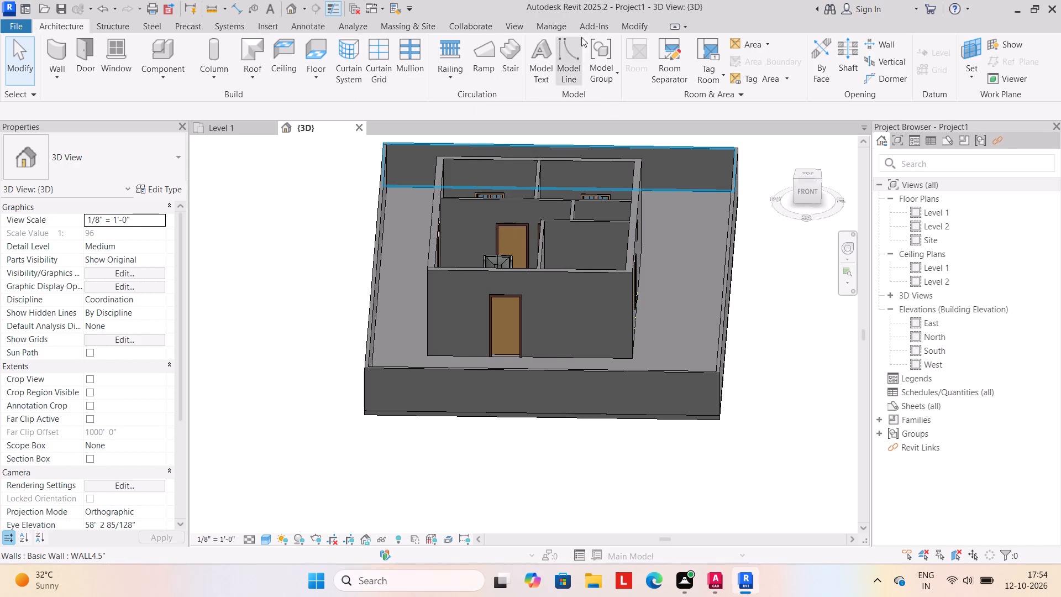
Split the front boundary wall at two points either side of the main door, deleting the inner segment to leave a gate opening.
left_click(638, 28)
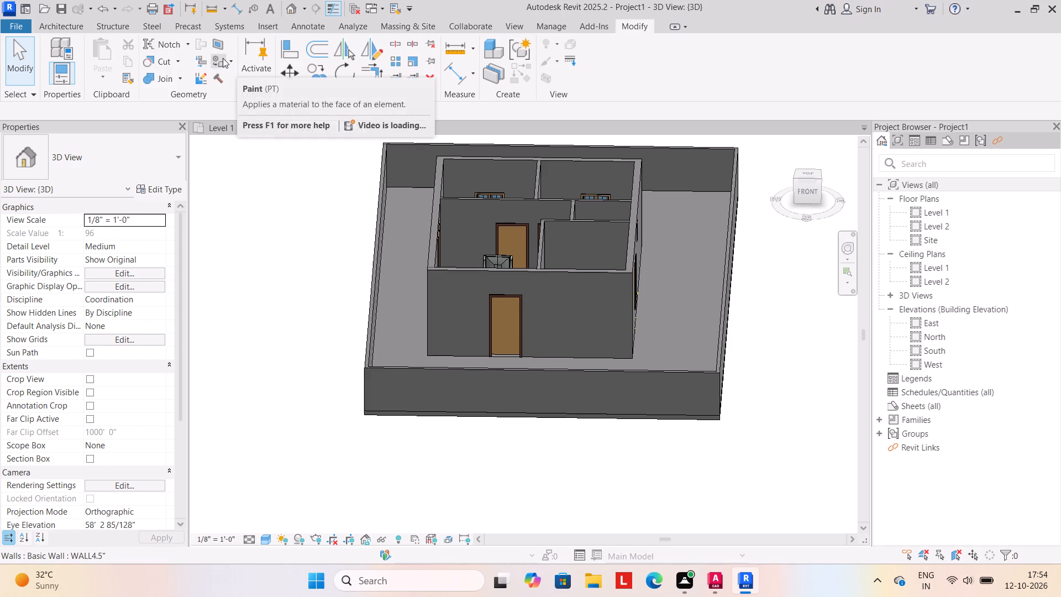
left_click(397, 41)
left_click(456, 371)
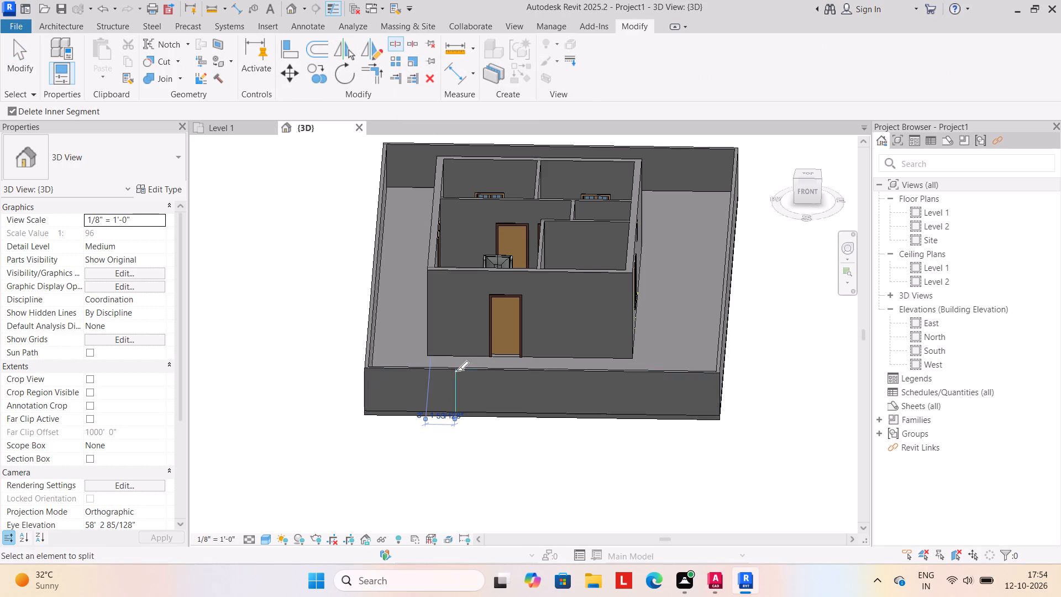
left_click(565, 370)
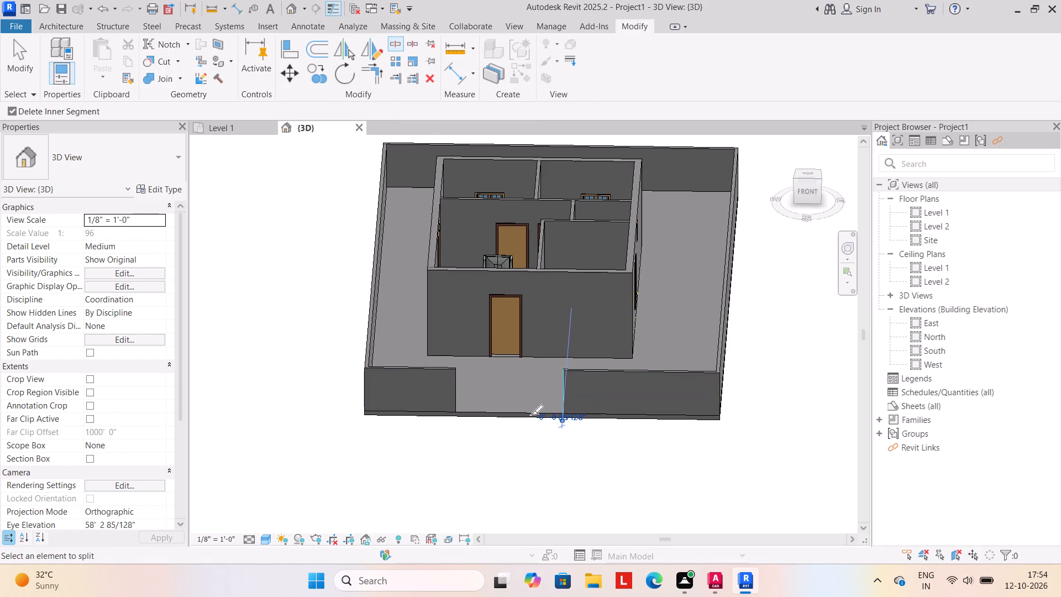
key("Escape")
key("Escape")
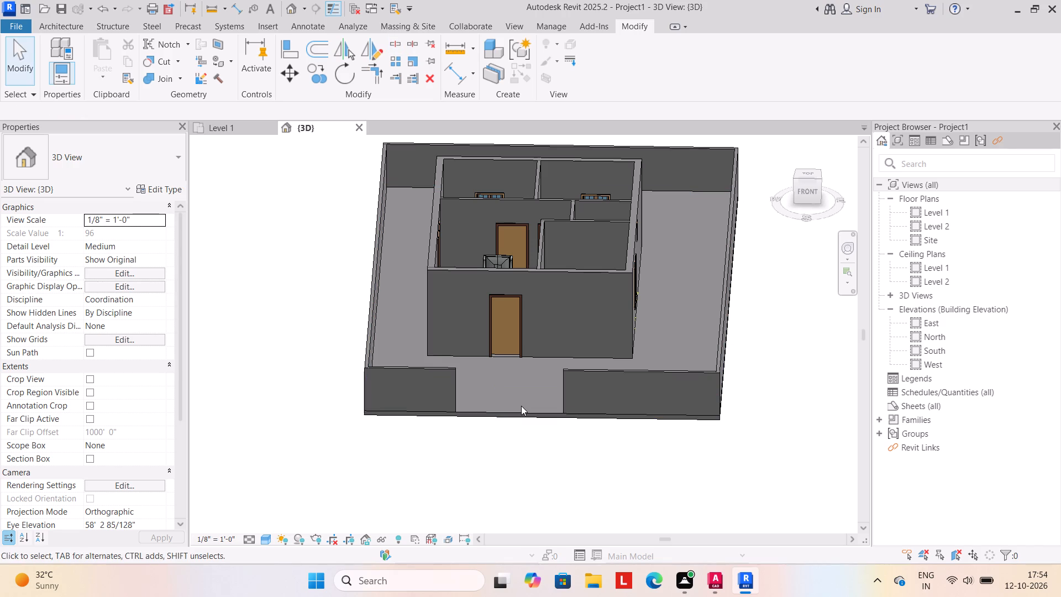
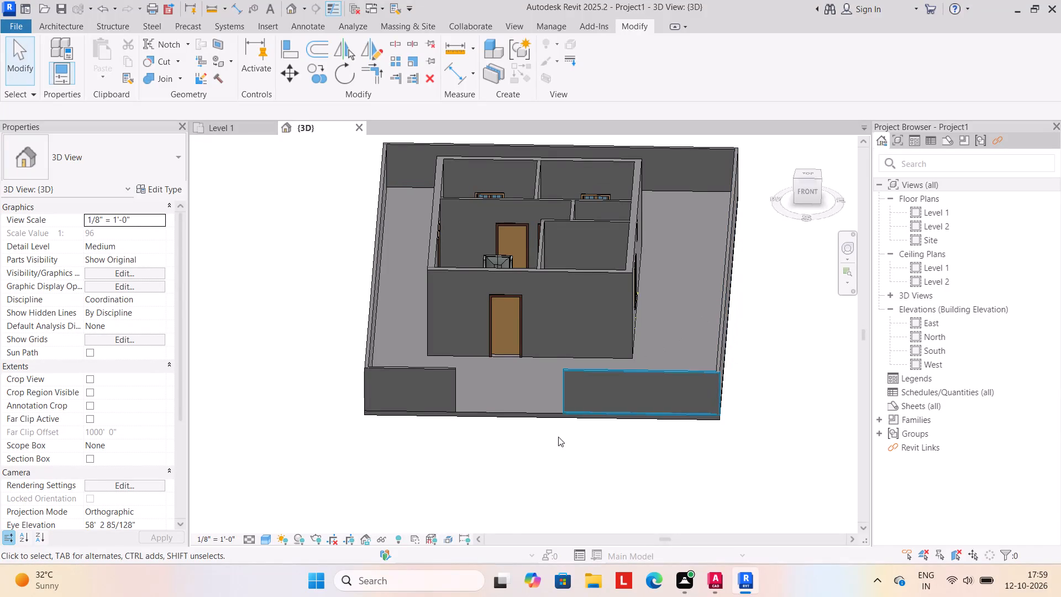
Load the gate_7956.0002 gate family from the Gate folder as a component.
middle_click_drag(530, 491, 548, 467)
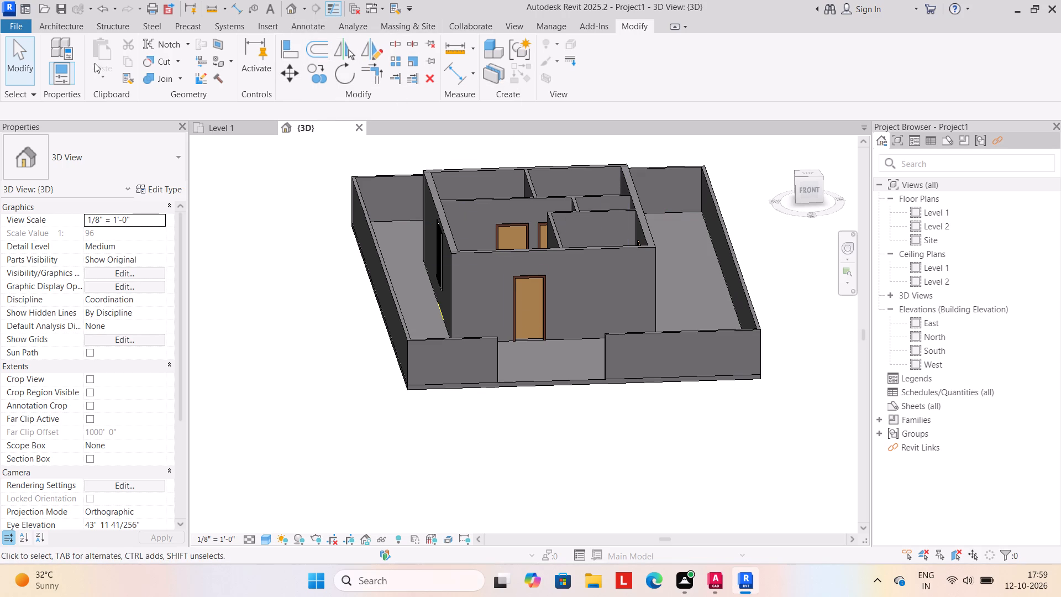
left_click(69, 29)
left_click(154, 80)
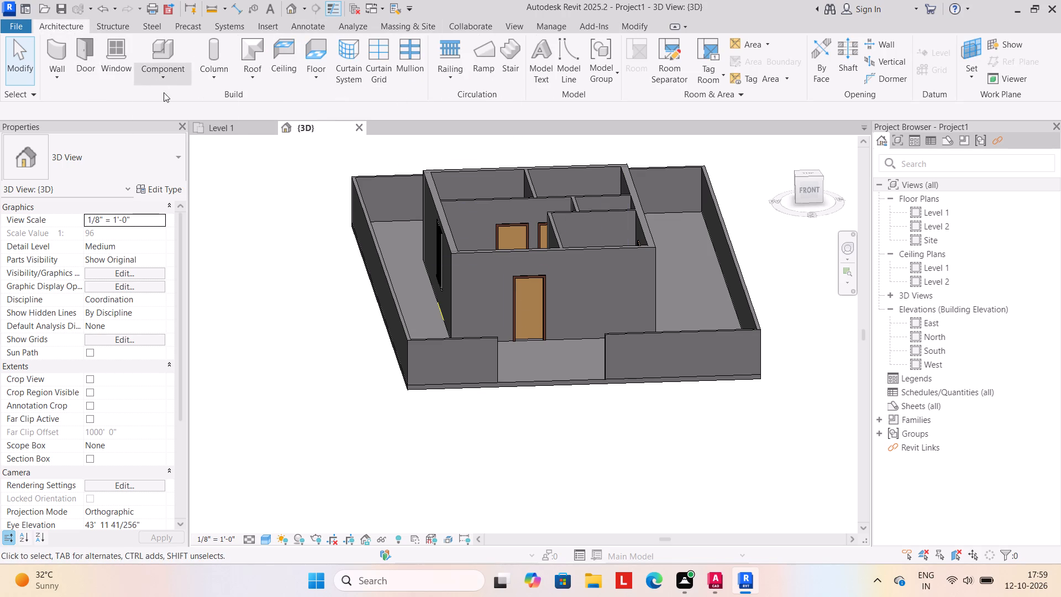
left_click(190, 96)
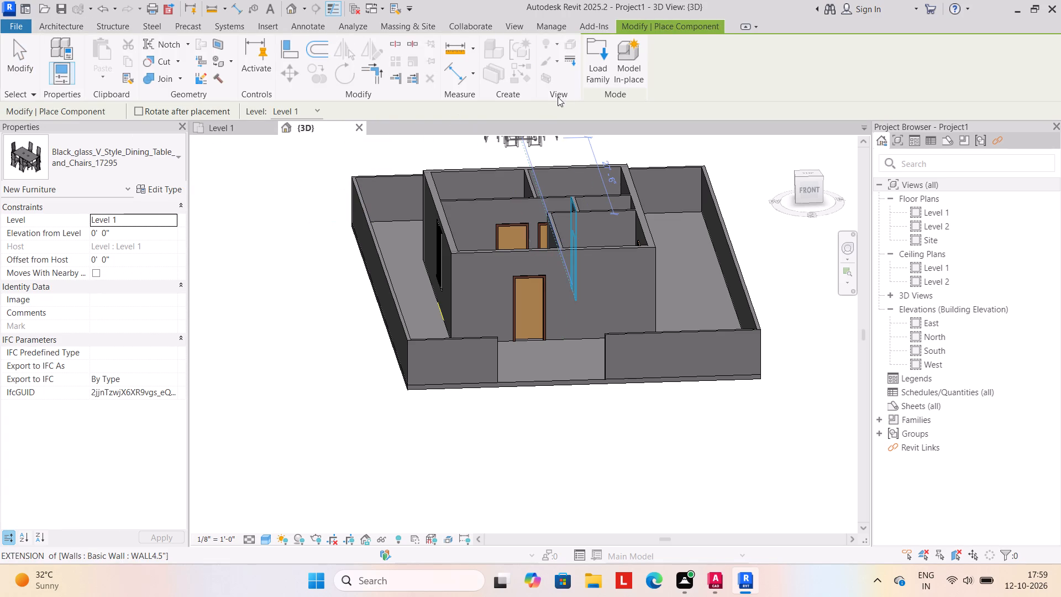
left_click(593, 77)
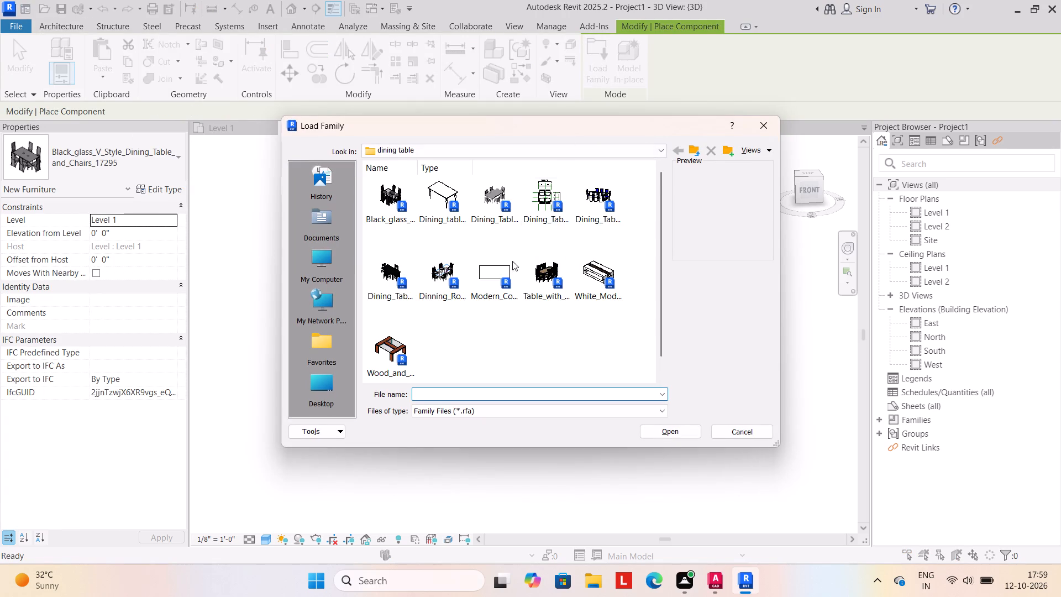
scroll(506, 271, "down", 6)
scroll(496, 285, "up", 8)
left_click(685, 147)
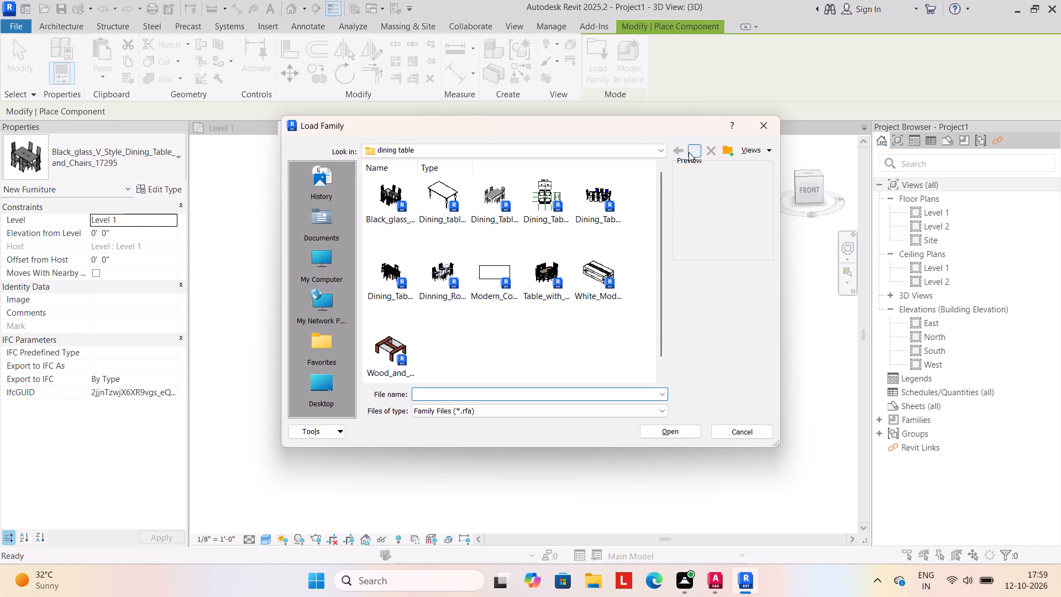
left_click(691, 153)
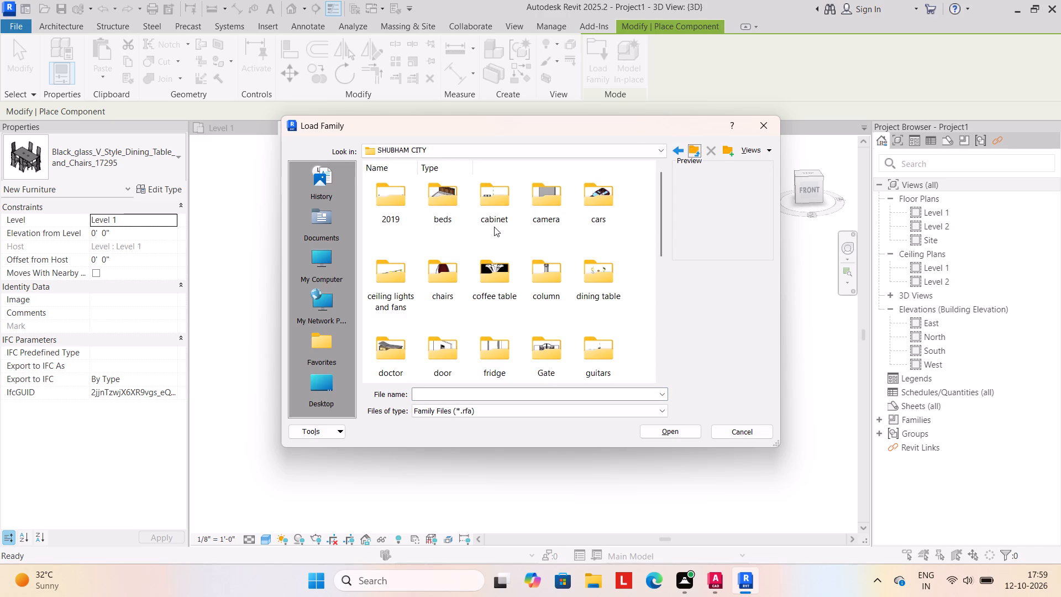
scroll(562, 332, "down", 5)
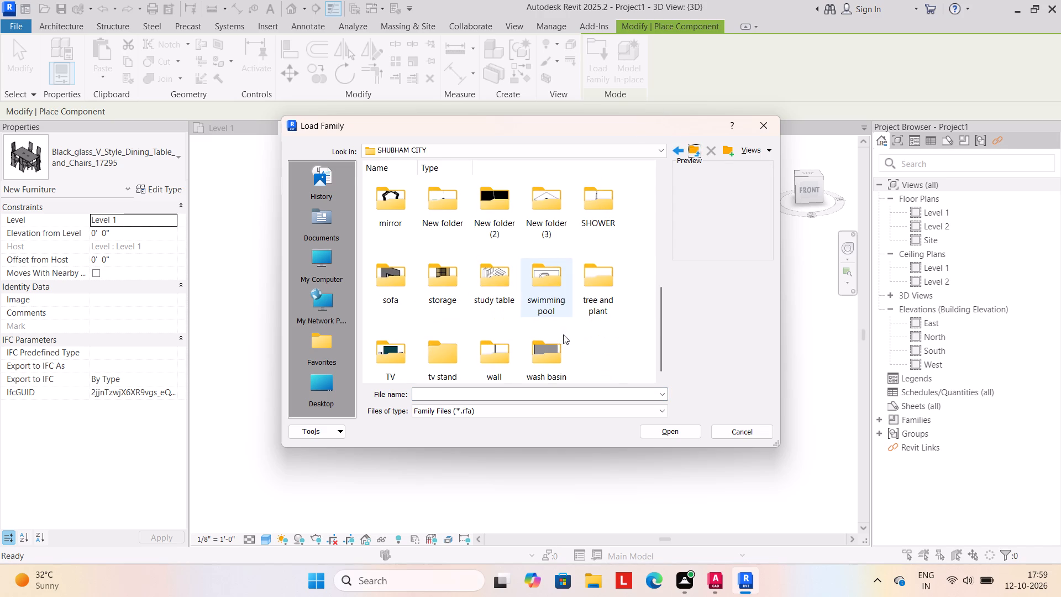
scroll(555, 305, "up", 5)
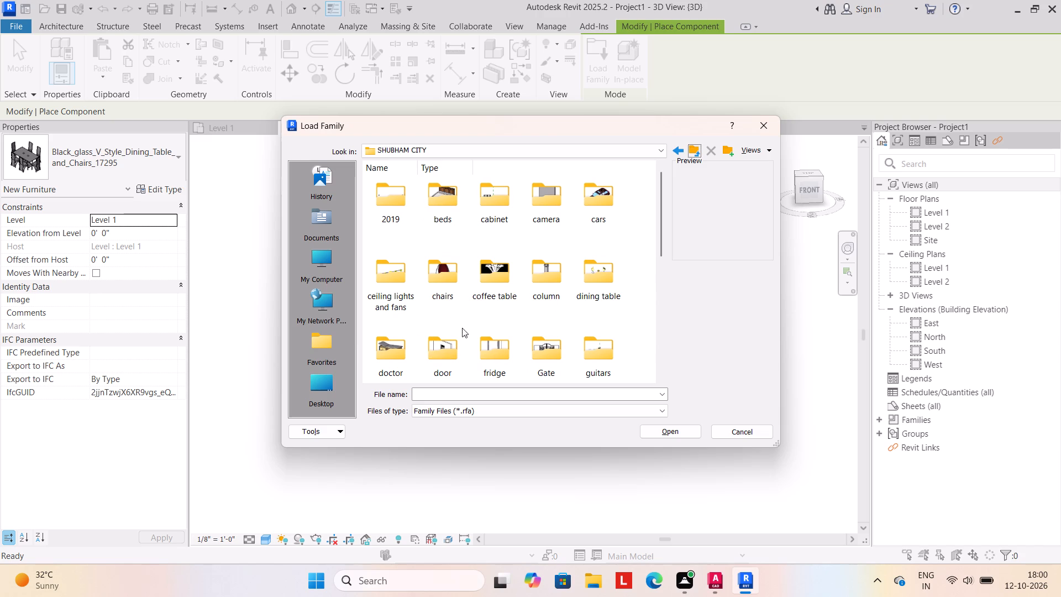
double_click(549, 338)
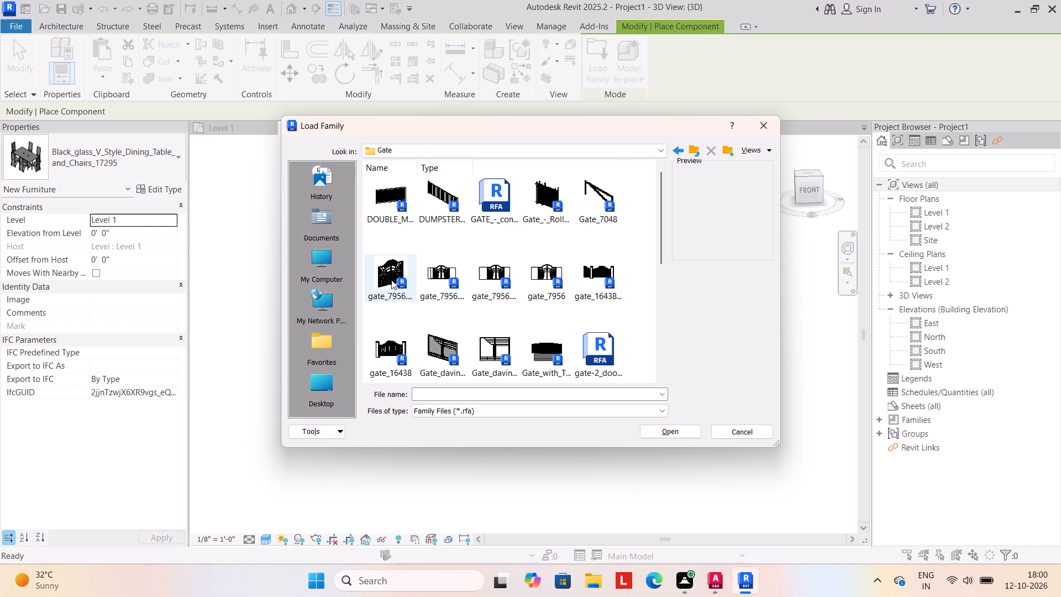
left_click(391, 280)
left_click_drag(658, 431, 664, 428)
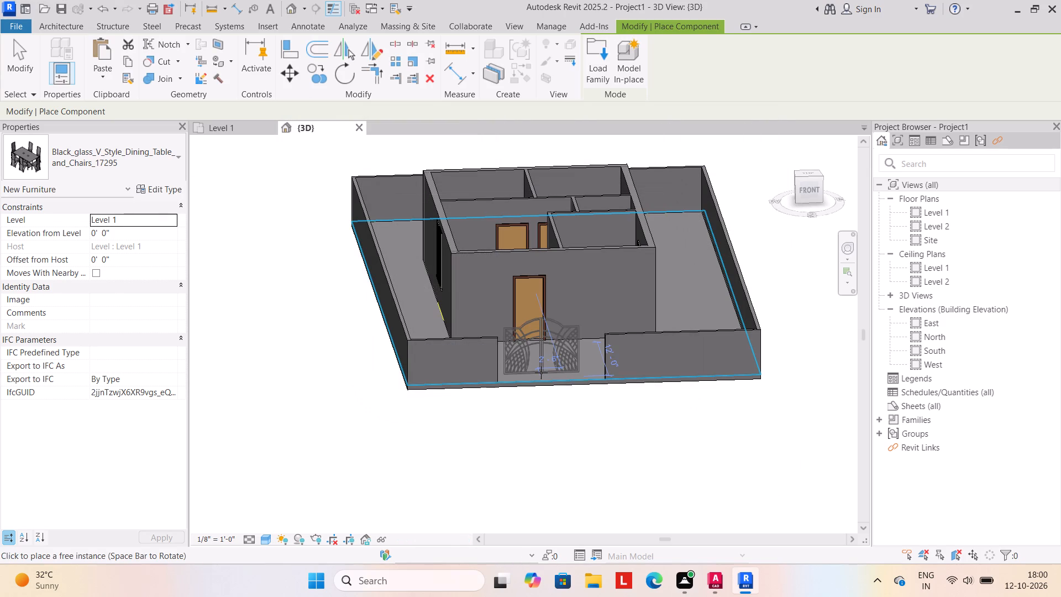
Place the gate_7956.0002 gate on Level 1 in the front boundary wall opening.
left_click(541, 381)
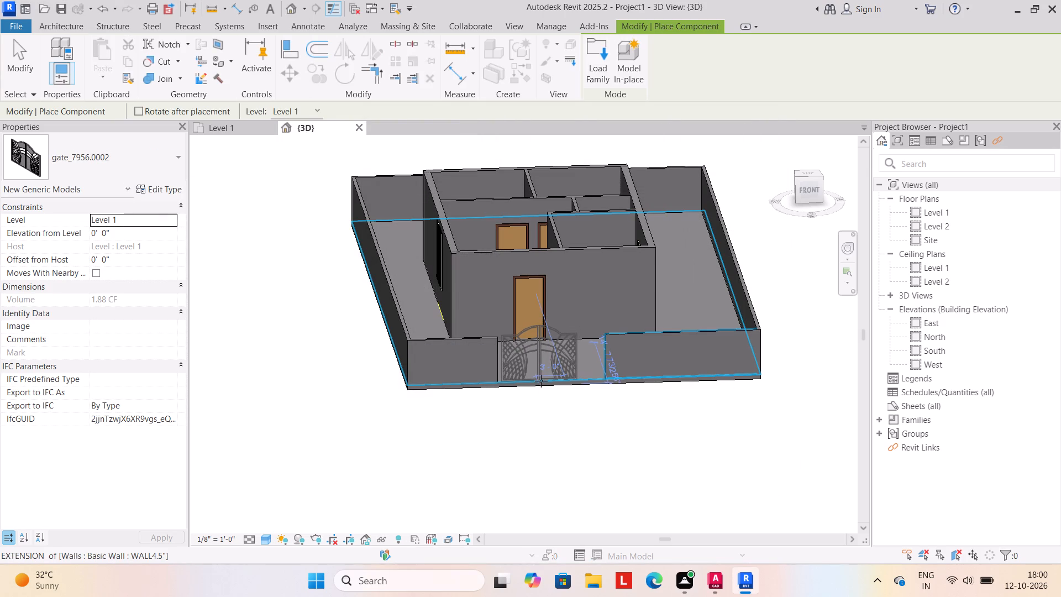
key("Escape")
scroll(522, 413, "up", 6)
key("Escape")
key("Escape")
key("Escape")
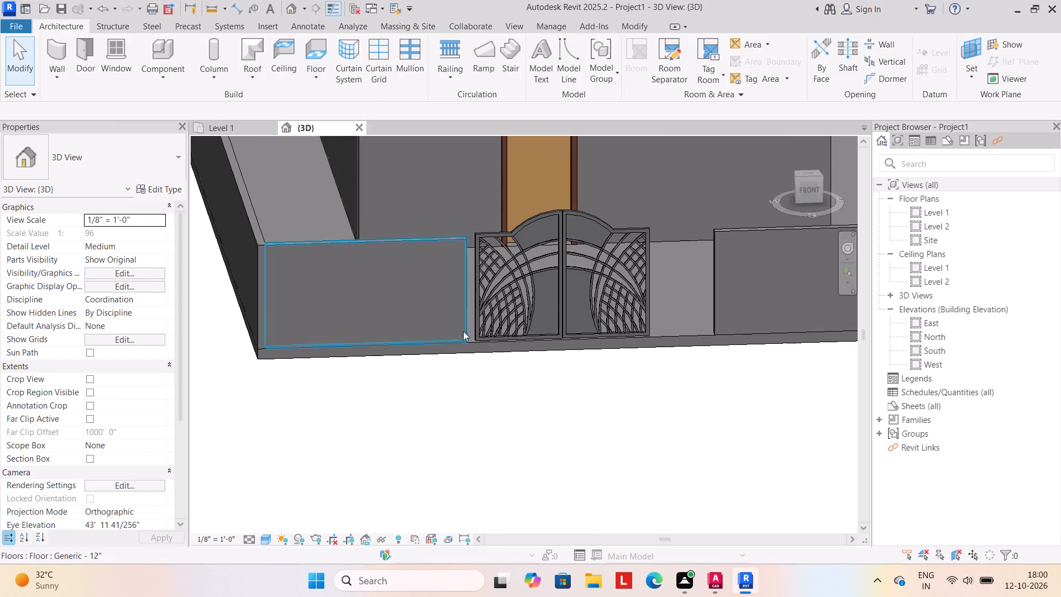
Extend the shorter front boundary wall segment so its open end meets the adjacent edge of the gate.
left_click(460, 329)
left_click(466, 324)
scroll(466, 328, "up", 5)
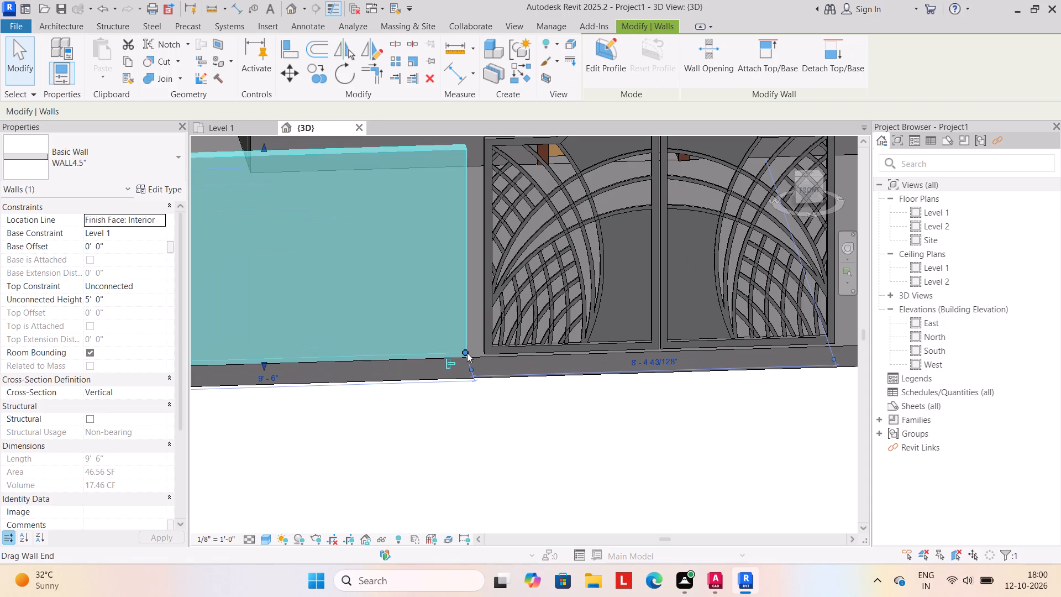
left_click_drag(466, 352, 485, 350)
left_click(515, 398)
Extend the longer front boundary wall segment to the gate's other edge, closing the remaining gap.
scroll(515, 403, "down", 3)
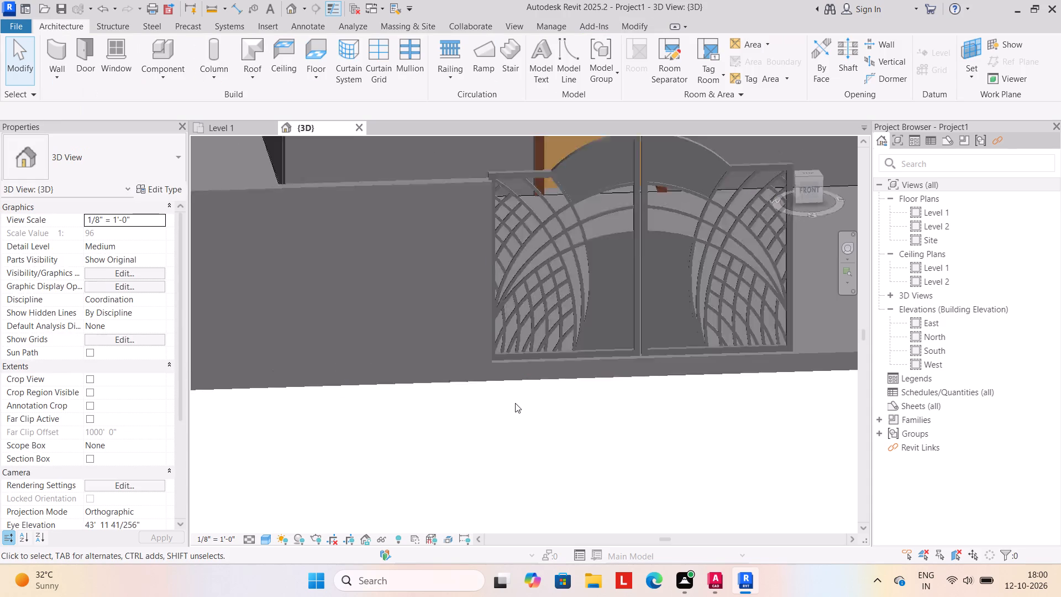
scroll(515, 403, "down", 2)
middle_click_drag(505, 406, 432, 420)
left_click(666, 344)
scroll(656, 409, "up", 4)
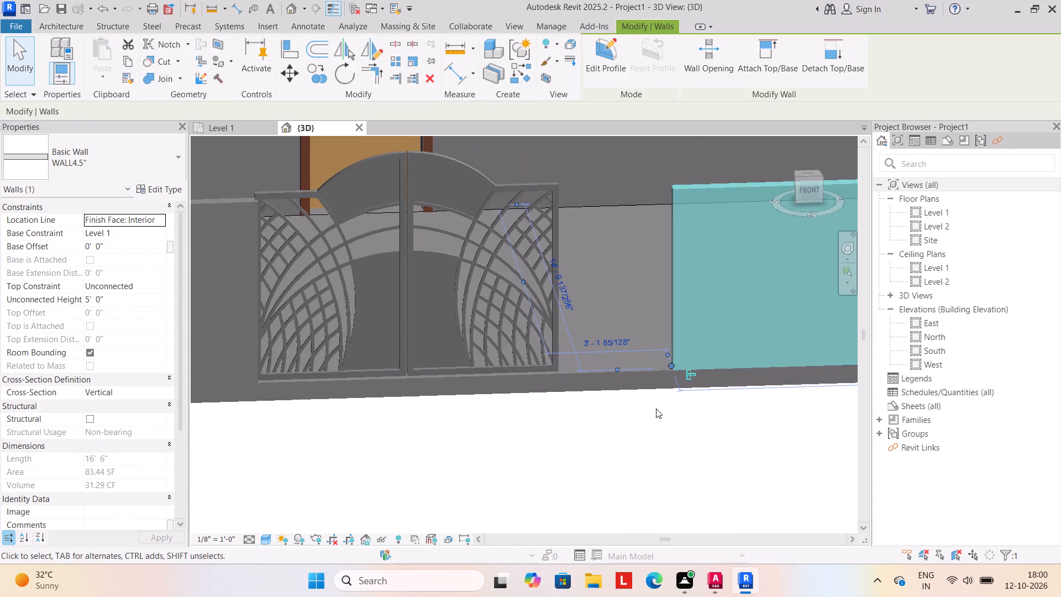
left_click_drag(670, 363, 564, 373)
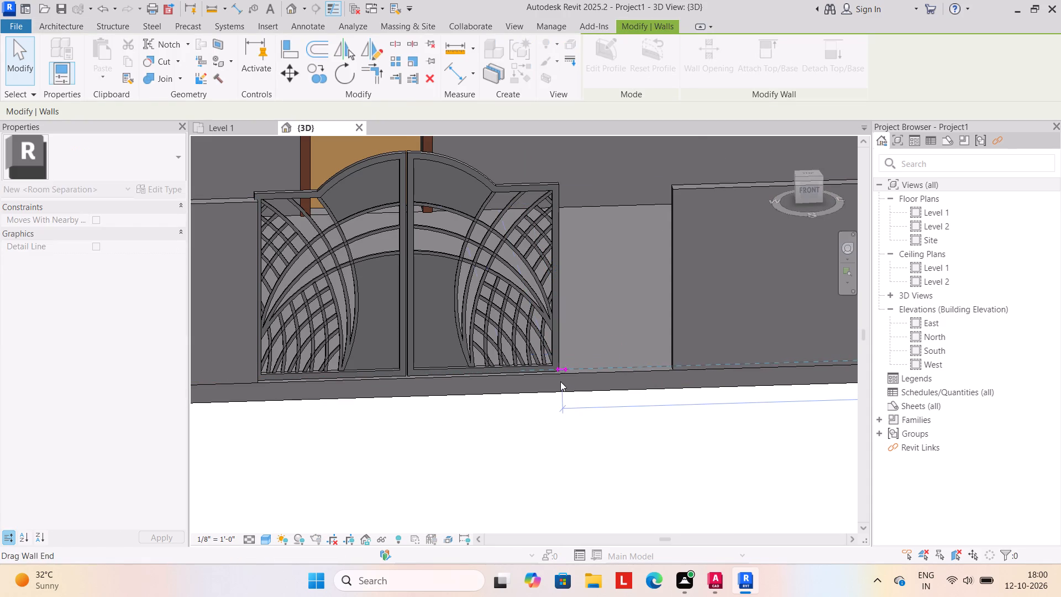
left_click(572, 440)
scroll(571, 447, "down", 4)
scroll(569, 379, "up", 4)
left_click(569, 379)
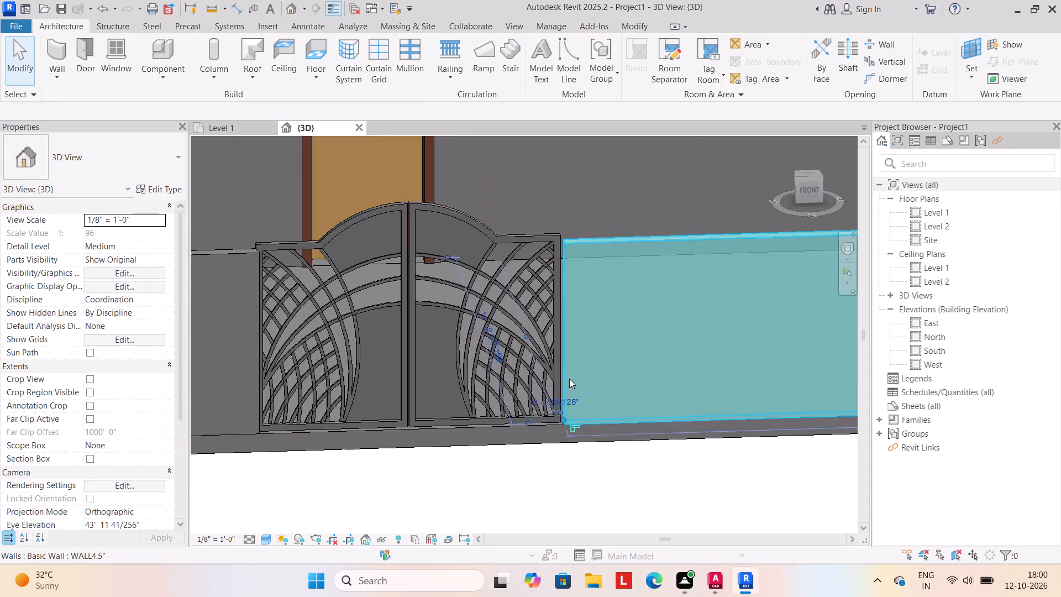
scroll(562, 407, "up", 5)
left_click_drag(562, 429, 549, 431)
left_click(551, 455)
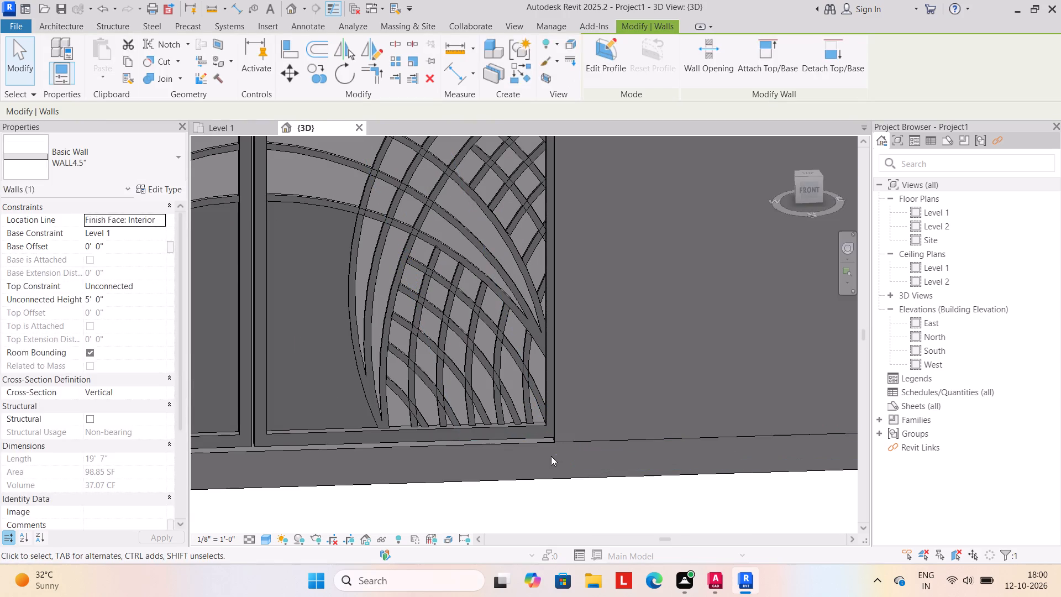
Examine the gate and front boundary wall joints, along with the whole house, in 3D.
scroll(551, 475, "down", 7)
middle_click_drag(552, 473, 575, 433)
scroll(575, 433, "down", 3)
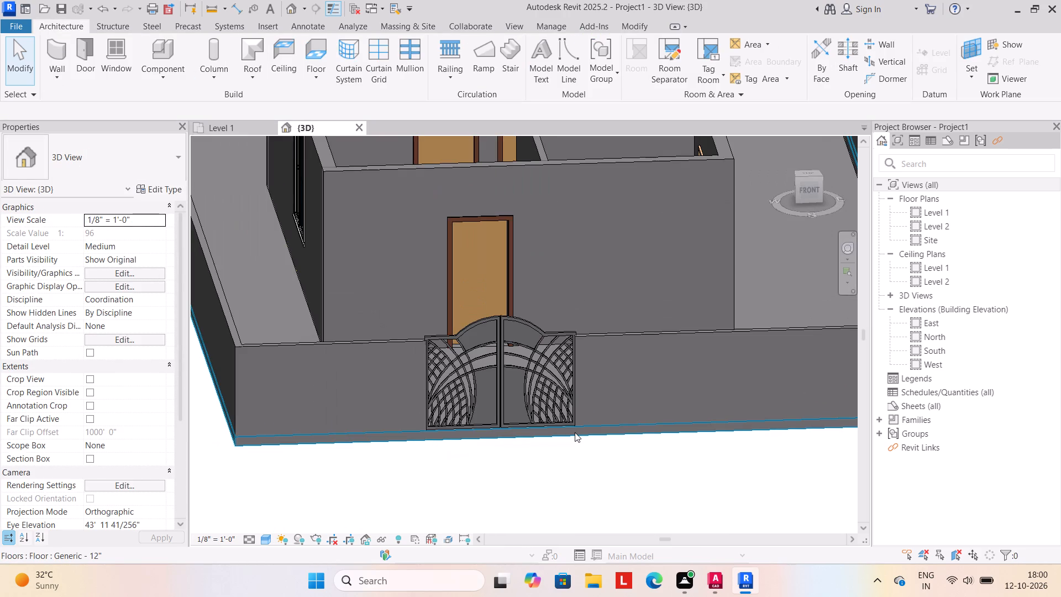
scroll(571, 432, "down", 1)
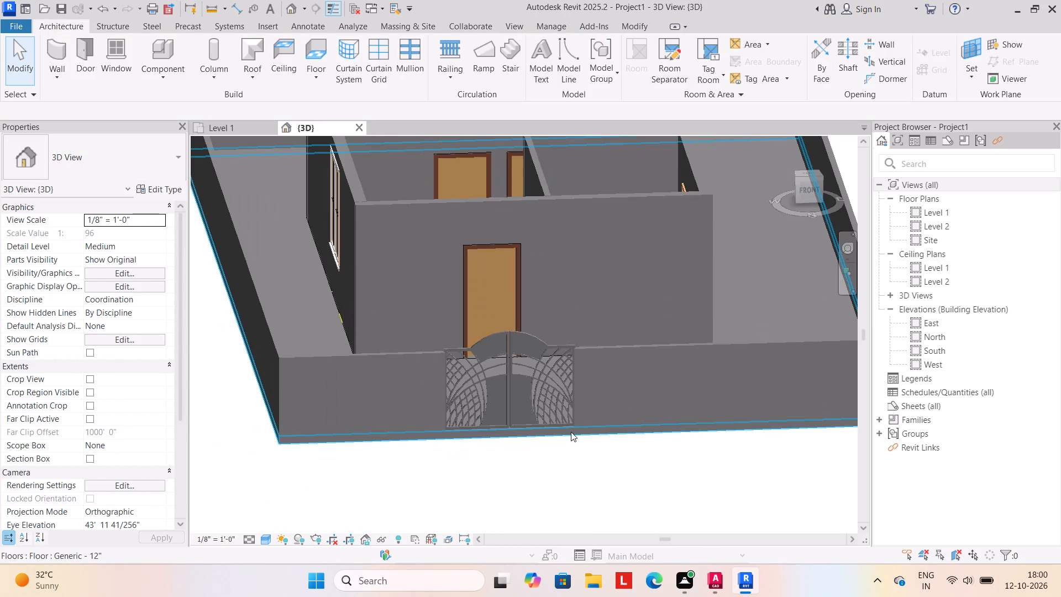
middle_click_drag(571, 432, 579, 406)
scroll(579, 406, "down", 5)
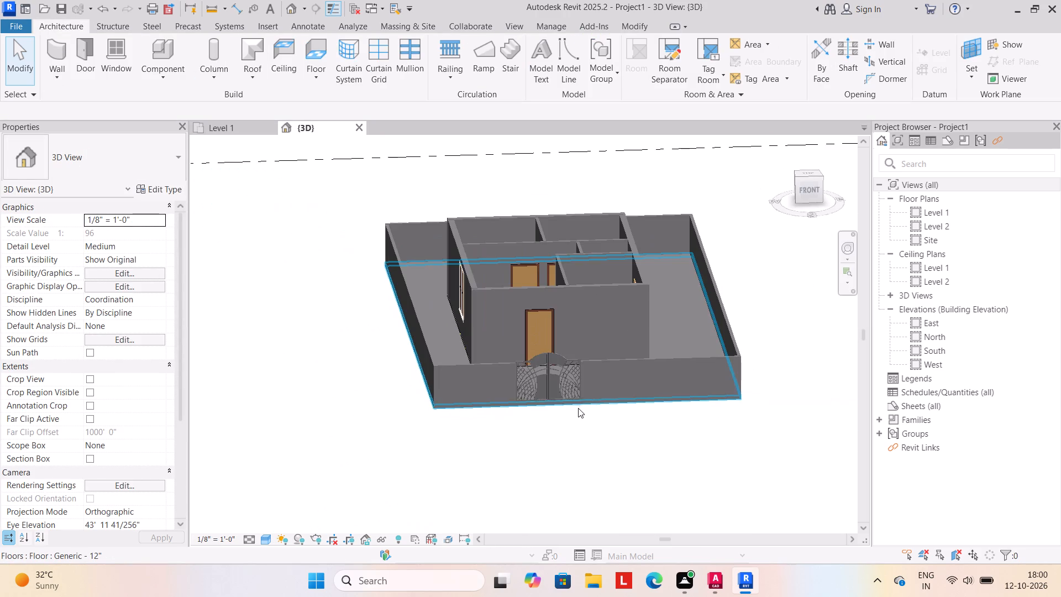
Create a rectangular Generic - 12" architectural floor on Level 1, offset 2' outward from the house's opposite outer corners.
left_click(234, 131)
scroll(296, 270, "down", 4)
middle_click_drag(302, 280, 402, 362)
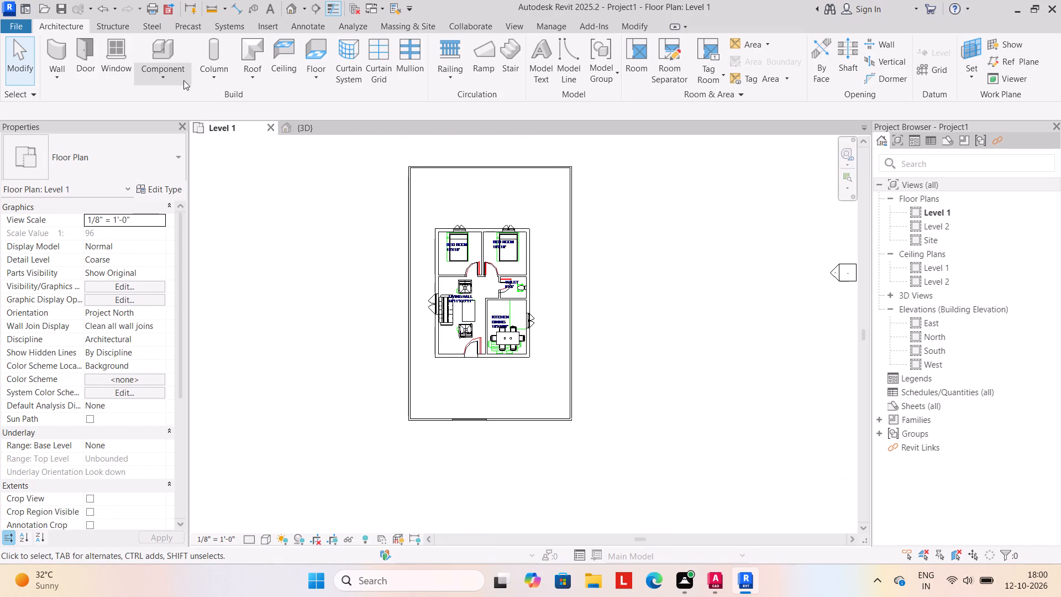
scroll(463, 268, "up", 4)
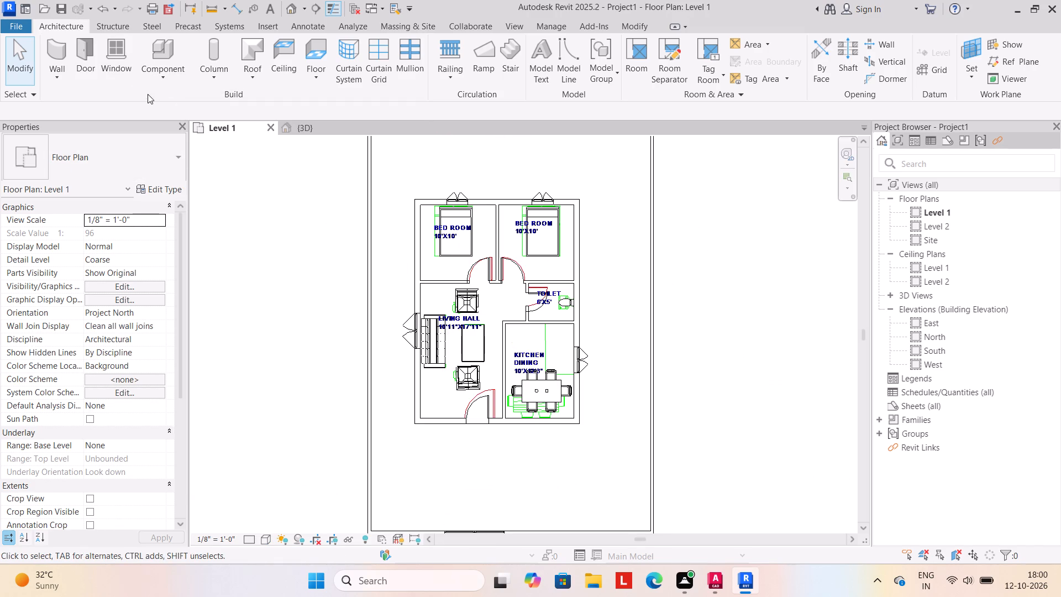
left_click(322, 77)
left_click(344, 99)
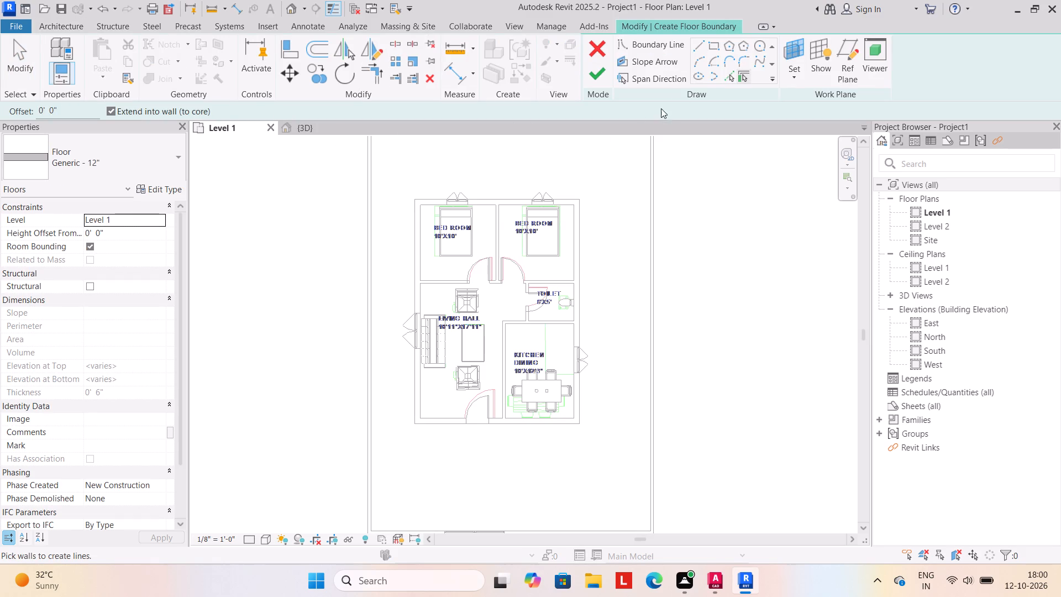
left_click(718, 46)
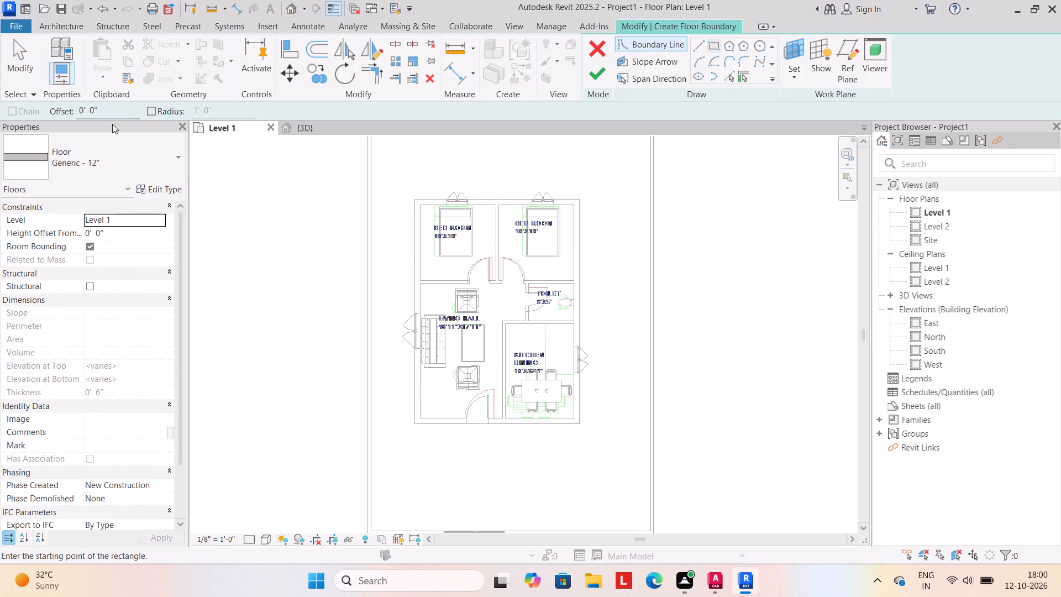
left_click(103, 104)
key("BackSpace")
key("BackSpace")
key("BackSpace")
key("BackSpace")
key("BackSpace")
key("BackSpace")
key("BackSpace")
key("BackSpace")
key("BackSpace")
key("BackSpace")
key("BackSpace")
type("2'")
key("Return")
left_click(411, 197)
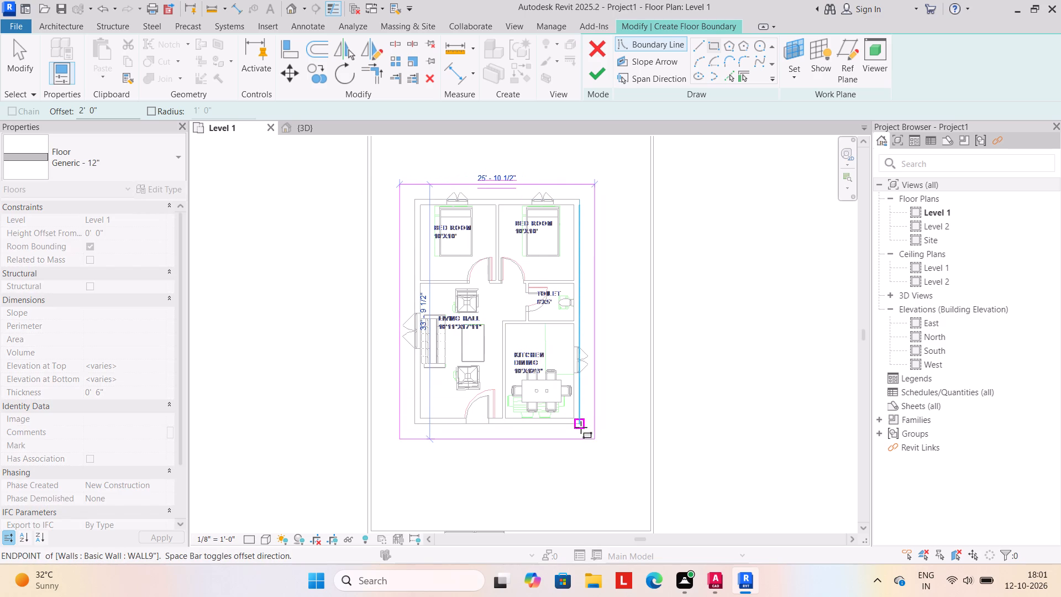
left_click(581, 427)
left_click(596, 76)
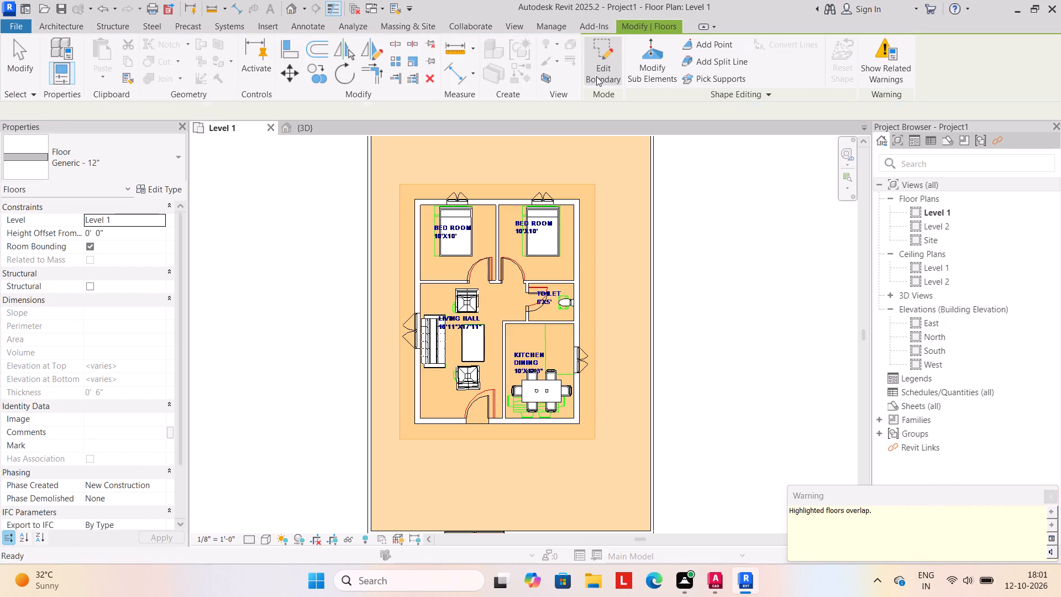
left_click(272, 316)
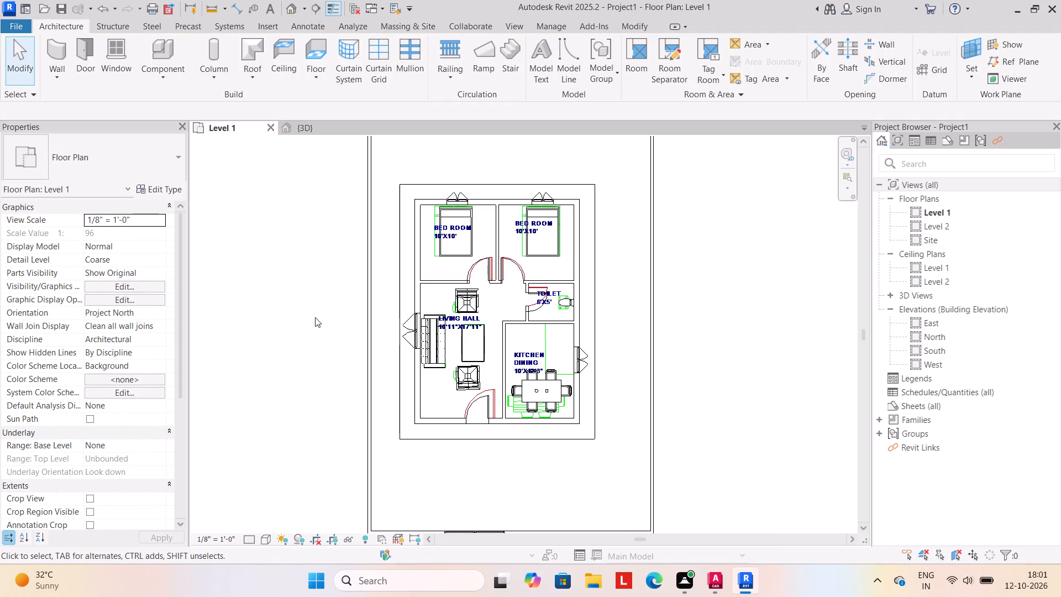
Examine the new floor around the house in 3D from different angles.
scroll(316, 320, "down", 3)
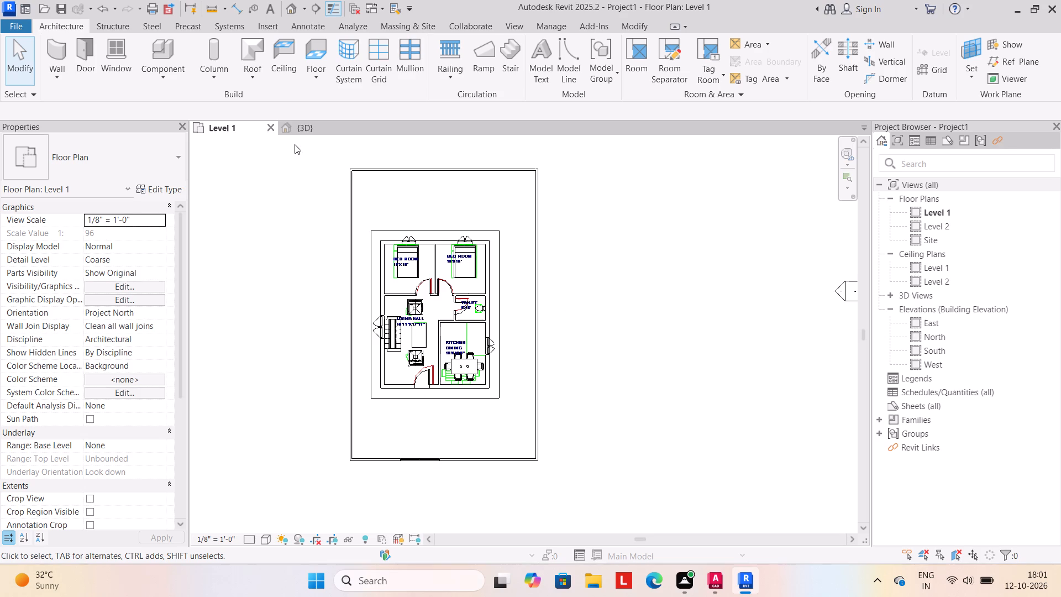
left_click(307, 133)
middle_click_drag(458, 465, 395, 474, "shift")
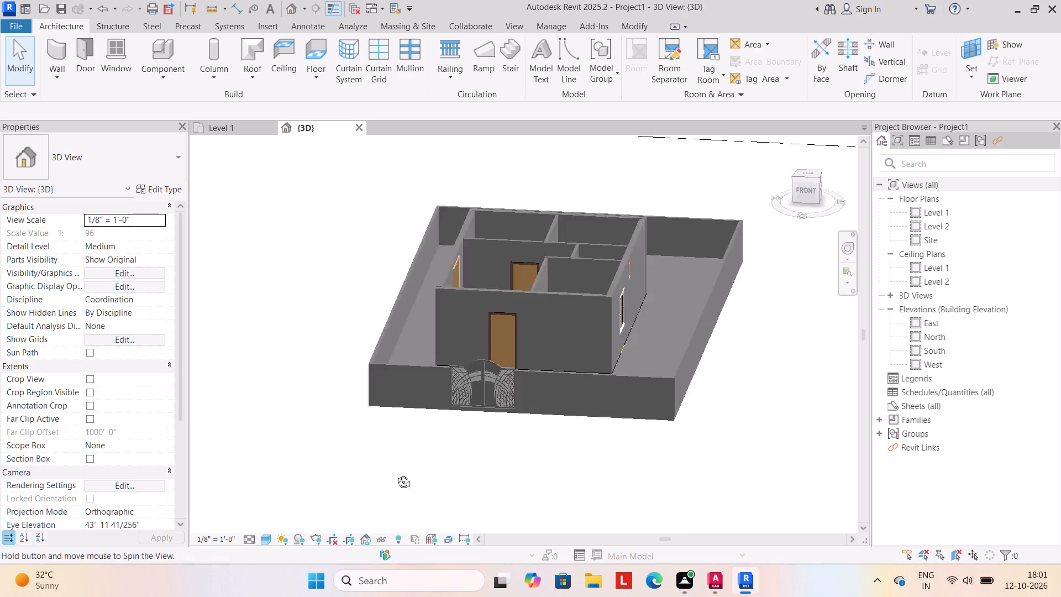
middle_click_drag(395, 474, 442, 479, "shift")
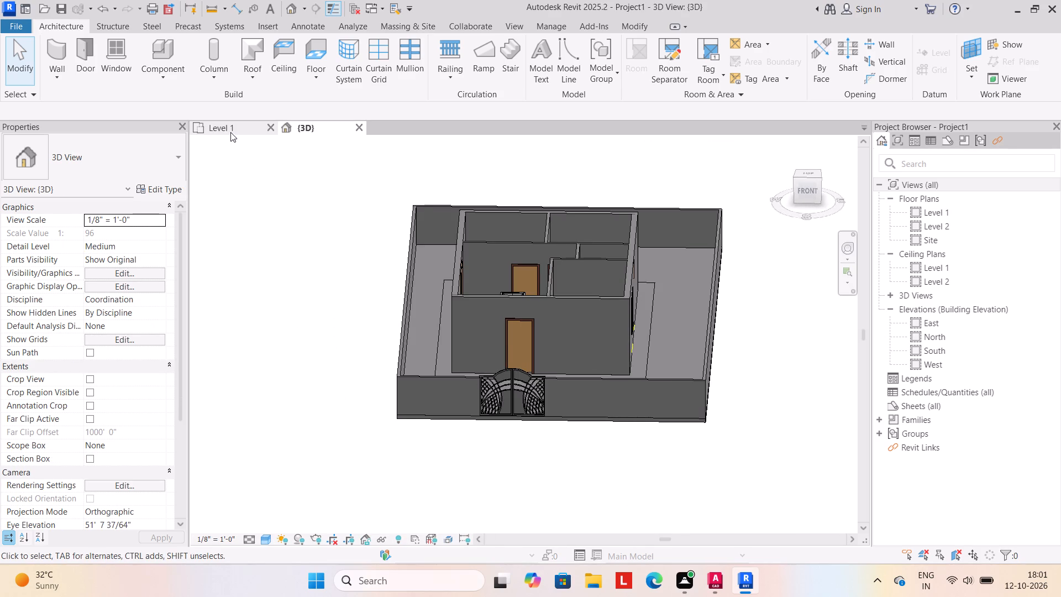
Start a rectangular Generic - 12" architectural floor assigned to Level 2, with a 2' boundary offset.
left_click(230, 132)
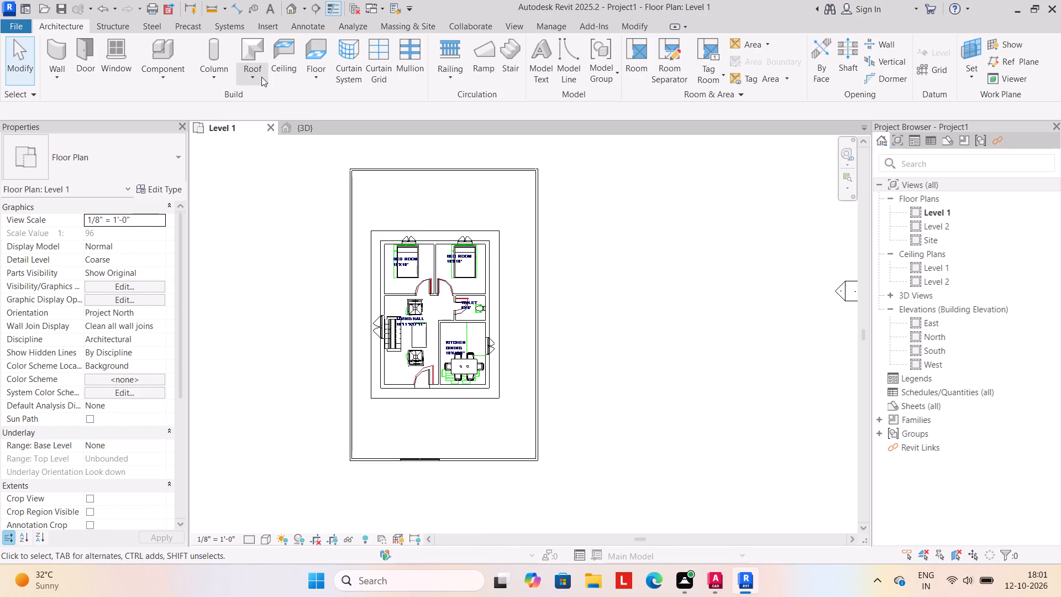
left_click(315, 74)
left_click(344, 101)
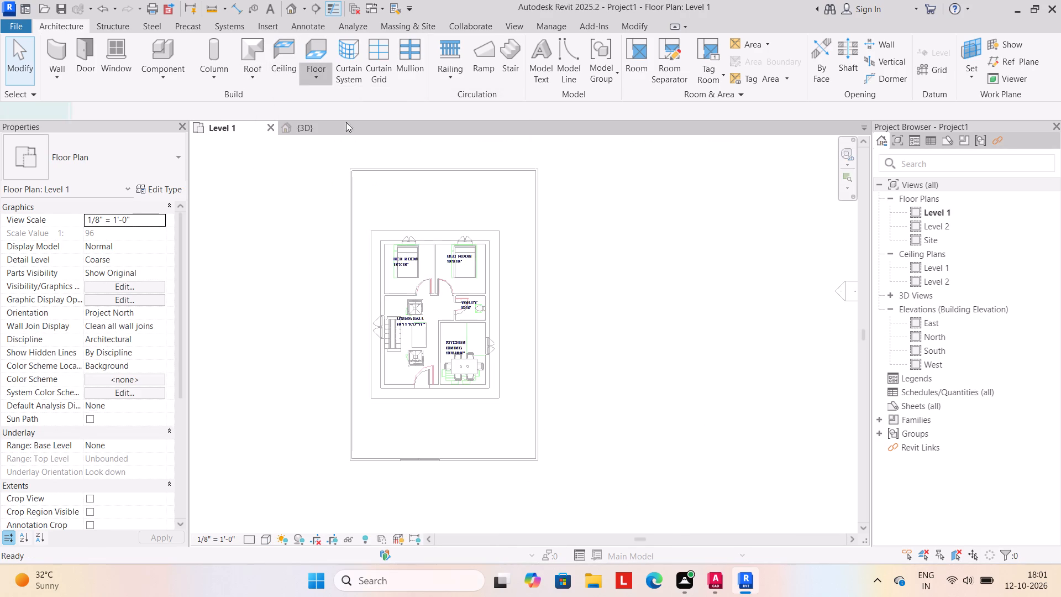
scroll(330, 308, "down", 1)
left_click(715, 42)
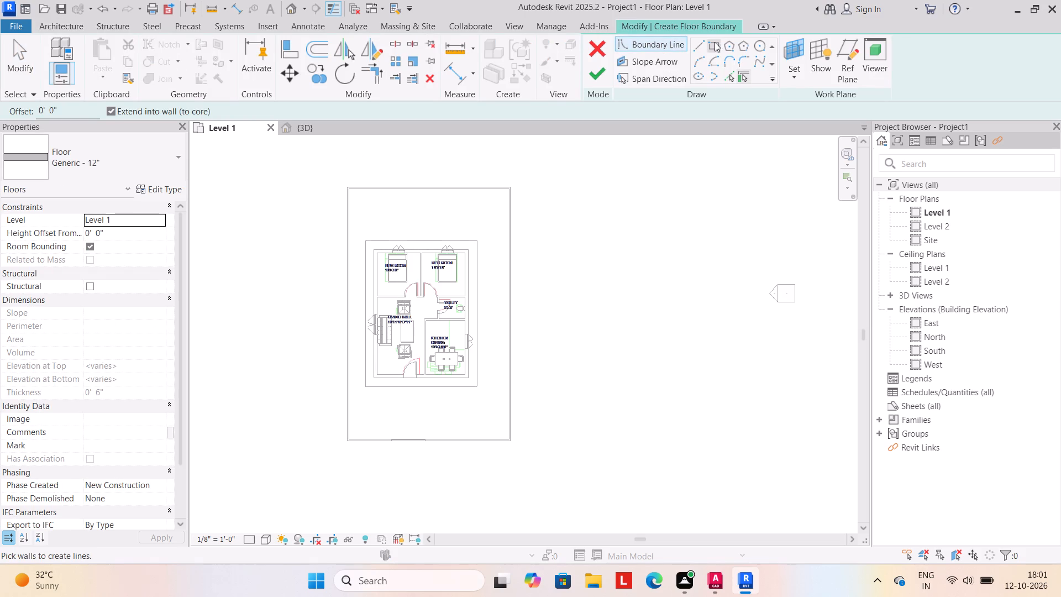
left_click(162, 221)
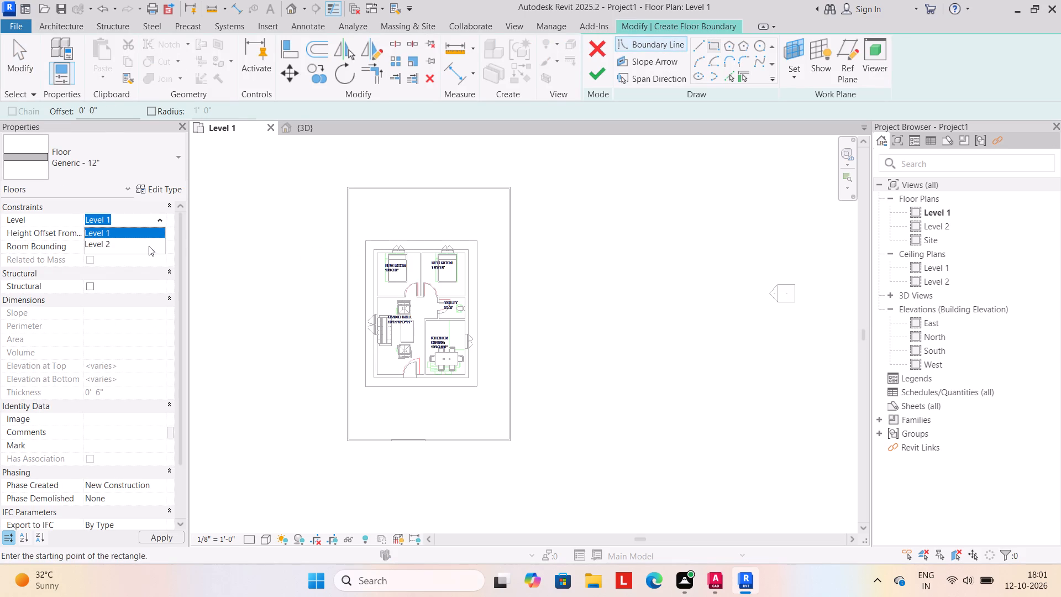
left_click(143, 243)
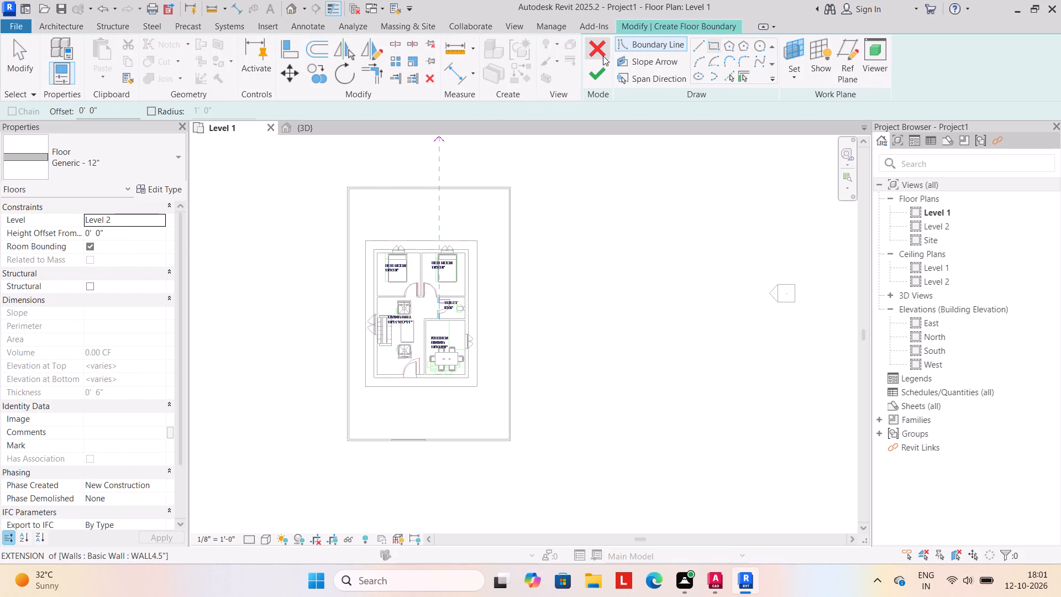
left_click(122, 113)
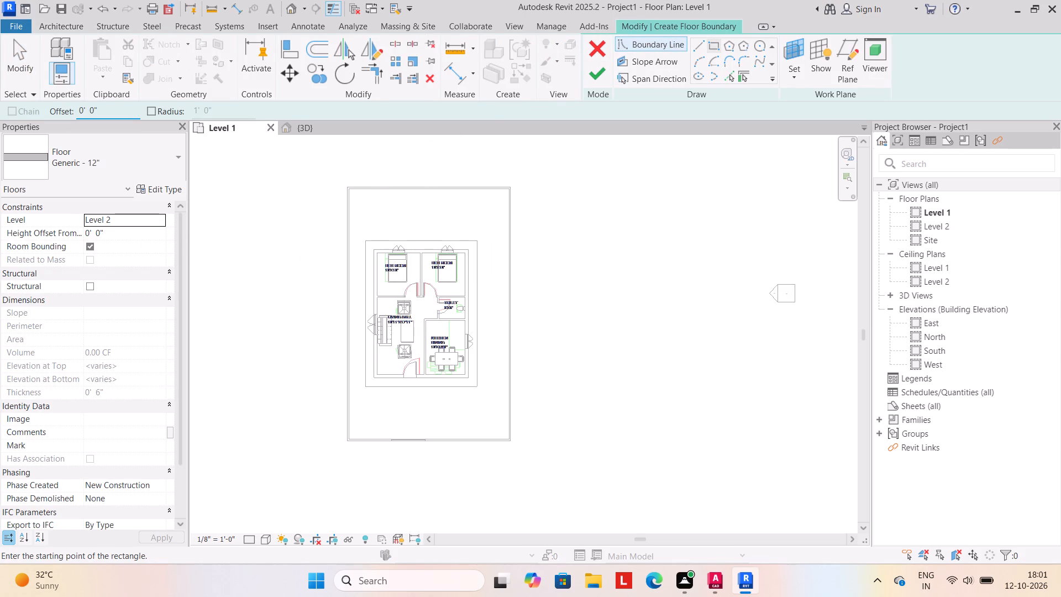
key("BackSpace")
key("BackSpace")
key("BackSpace")
key("BackSpace")
key("BackSpace")
key("BackSpace")
key("BackSpace")
key("BackSpace")
key("BackSpace")
key("BackSpace")
key("BackSpace")
key("BackSpace")
key("BackSpace")
key("BackSpace")
key("BackSpace")
type("2'")
key("Return")
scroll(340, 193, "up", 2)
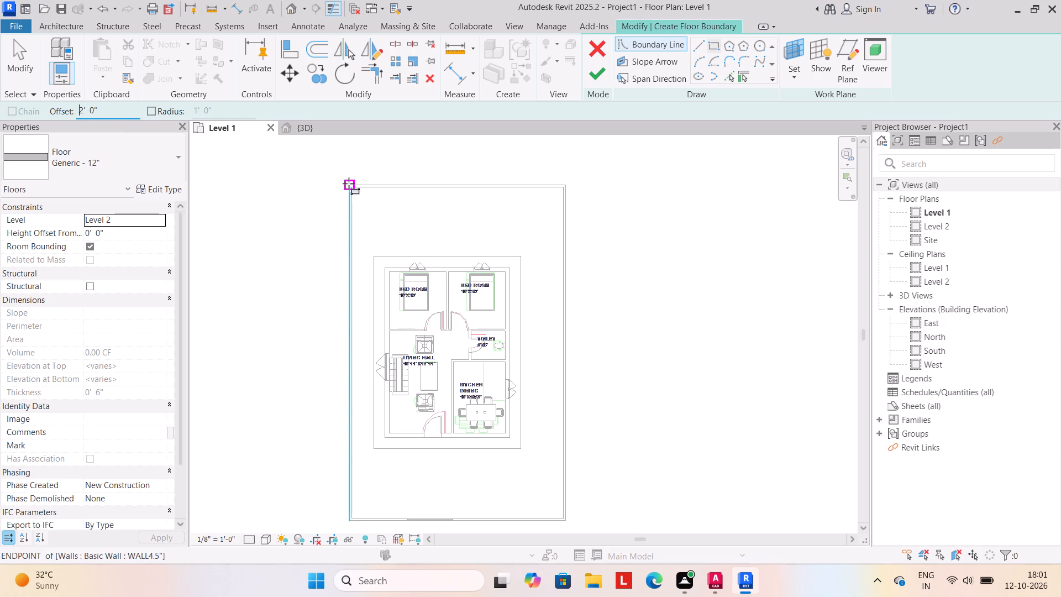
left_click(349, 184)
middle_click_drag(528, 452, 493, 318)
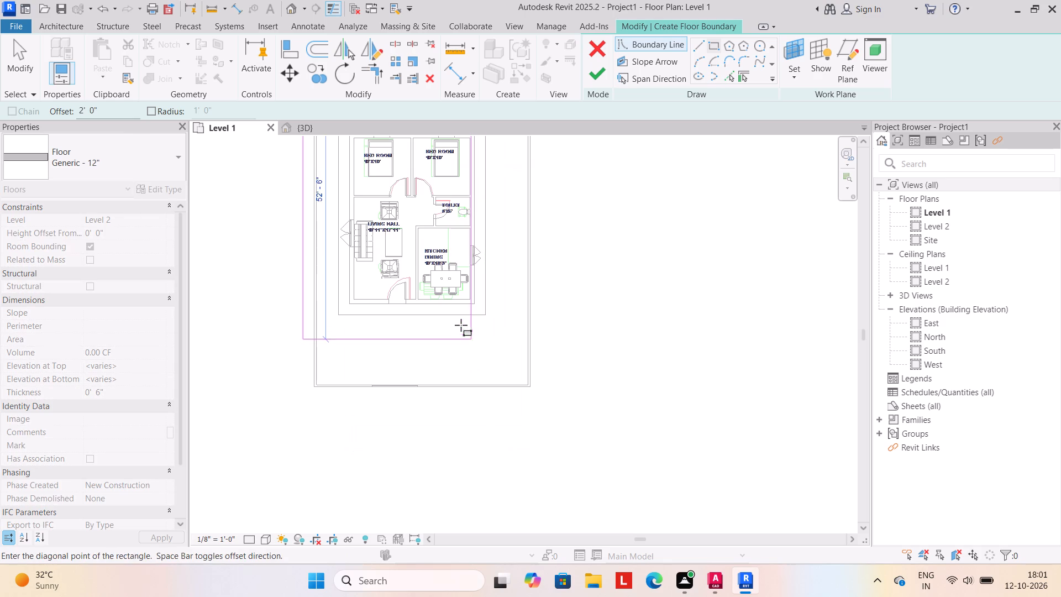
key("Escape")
Draw the Level 2 floor boundary between the house's opposite outer wall corners, offset outward, and finish the floor.
middle_click_drag(460, 303, 495, 371)
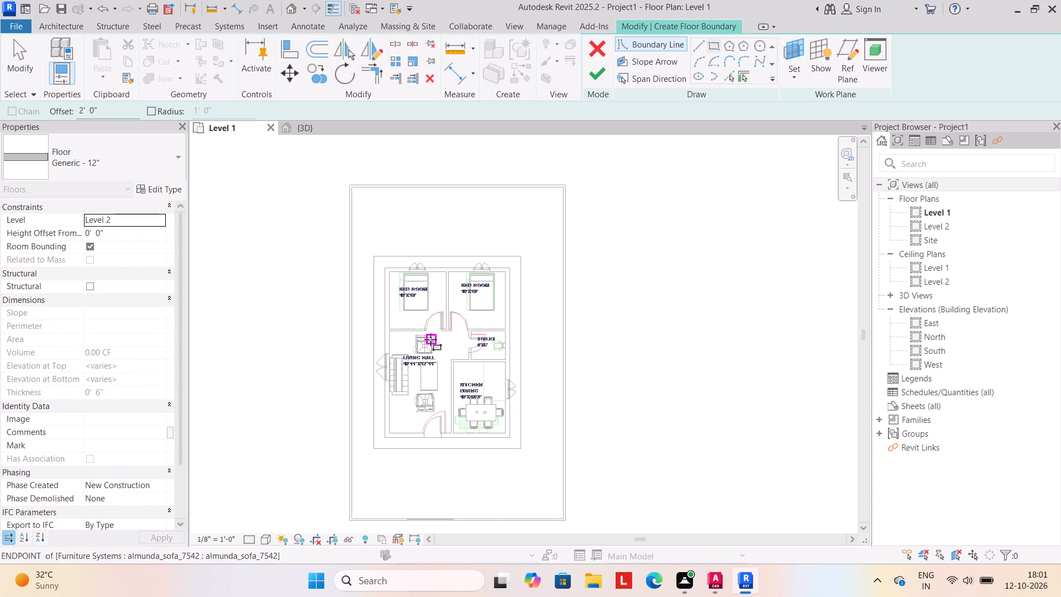
scroll(396, 274, "up", 4)
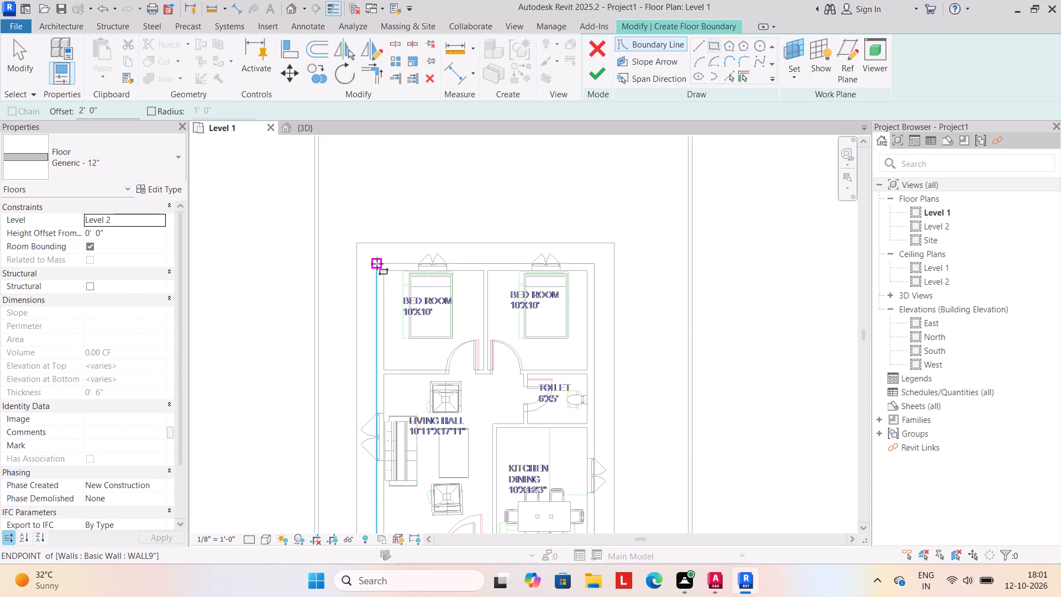
left_click_drag(376, 264, 379, 271)
middle_click_drag(515, 405, 502, 304)
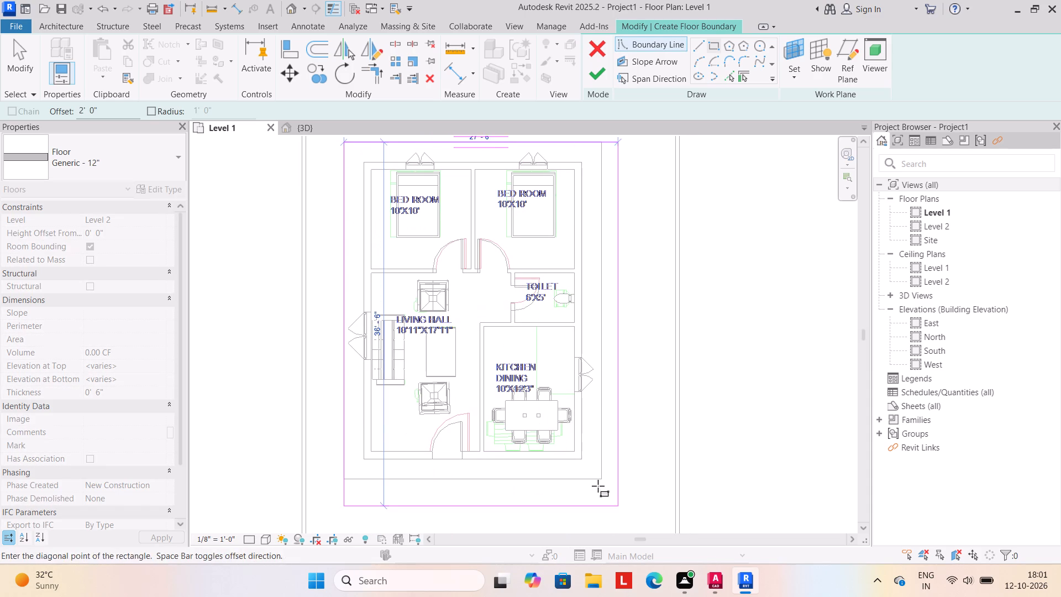
left_click(581, 462)
left_click(592, 69)
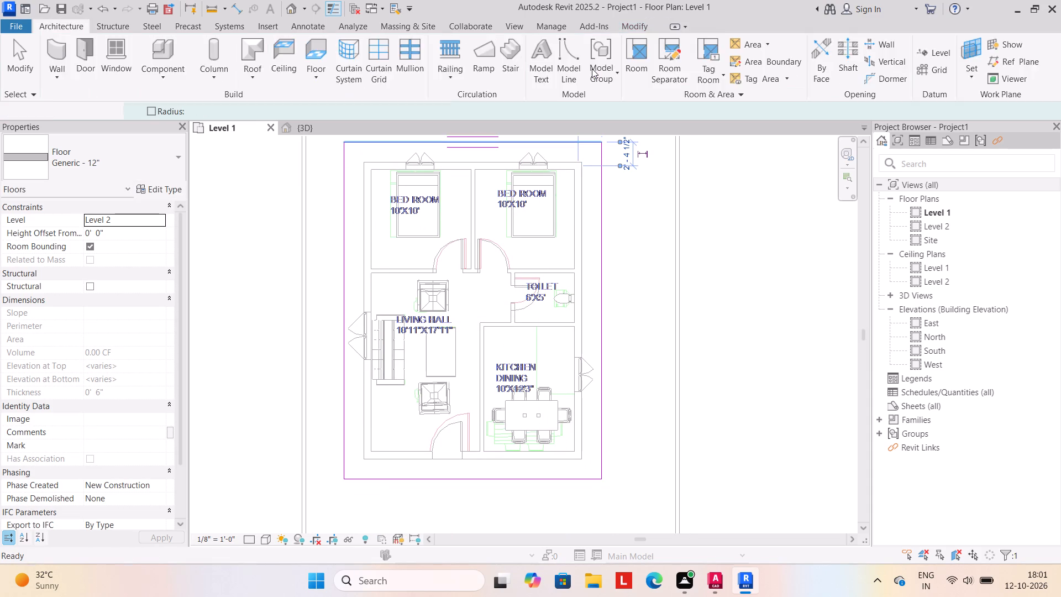
left_click(787, 329)
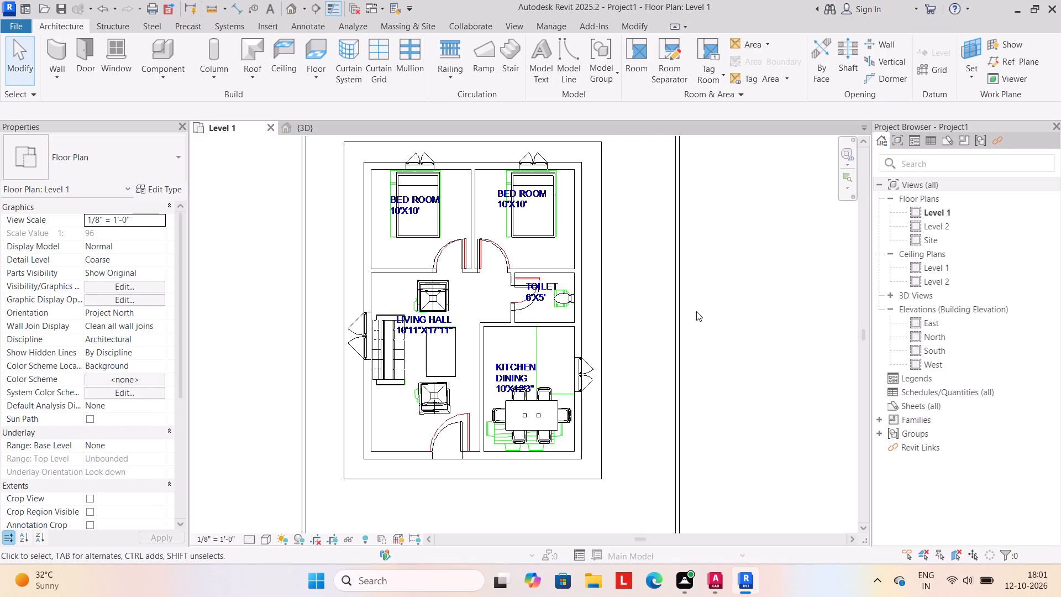
key("Escape")
key("Escape")
In 3D, delete the house's rear exterior wall, the cross wall between bedrooms and living hall, and the living-hall-side exterior wall.
left_click(308, 126)
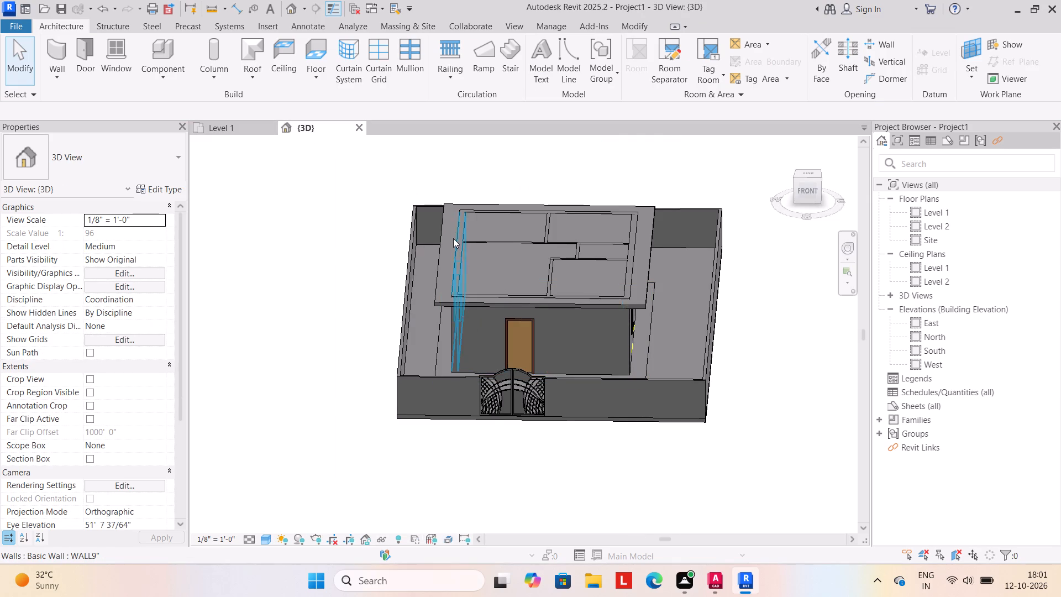
scroll(454, 235, "up", 4)
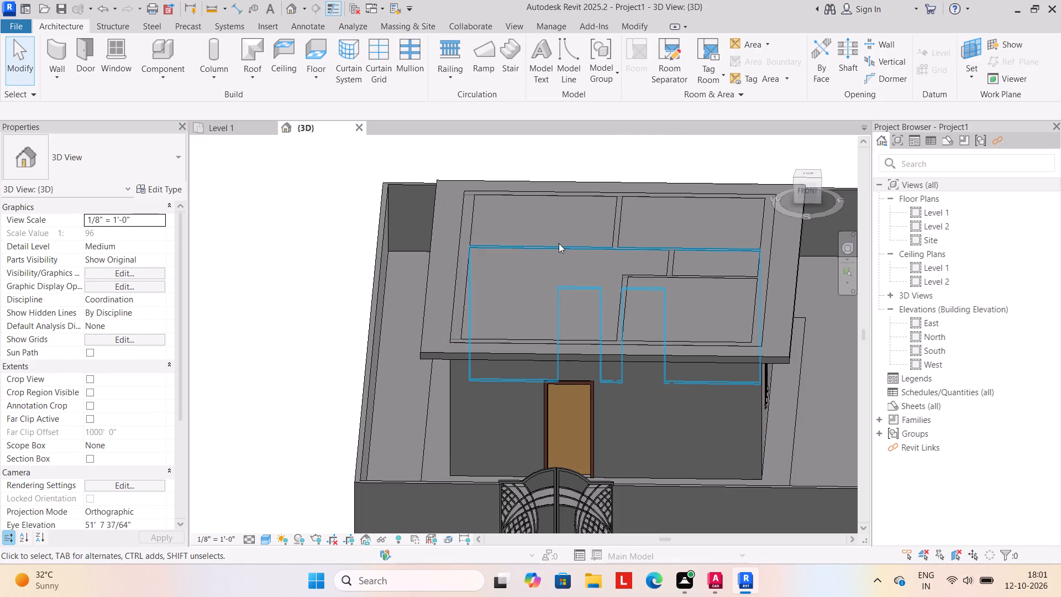
left_click(529, 192)
key("Delete")
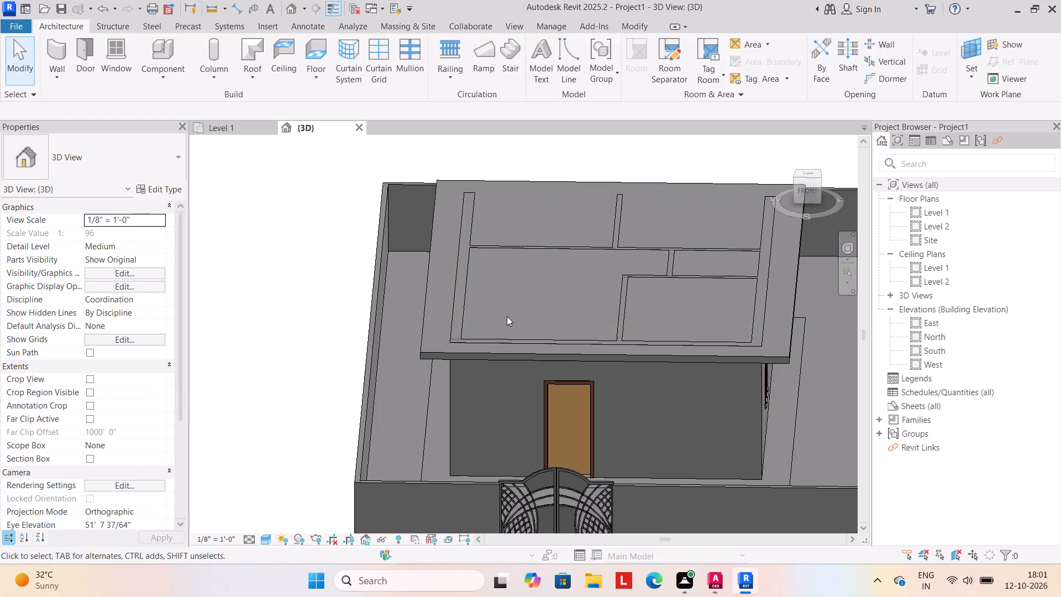
scroll(501, 340, "down", 3)
left_click(522, 280)
key("Delete")
left_click(473, 306)
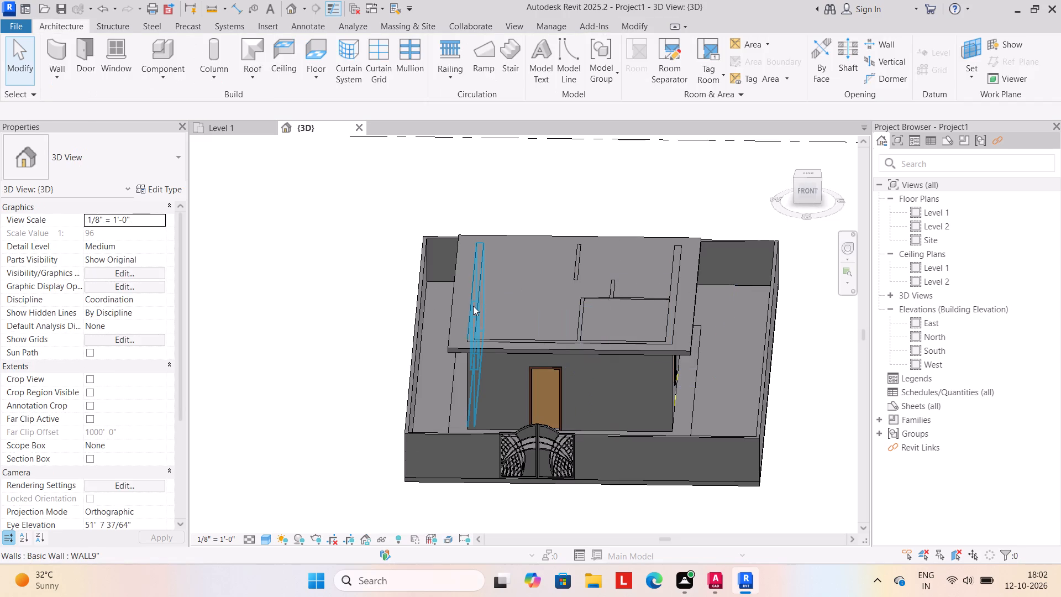
key("Delete")
Delete the remaining partitions between the bedrooms and around the kitchen and toilet, plus the kitchen-side exterior wall.
left_click(572, 254)
key("Delete")
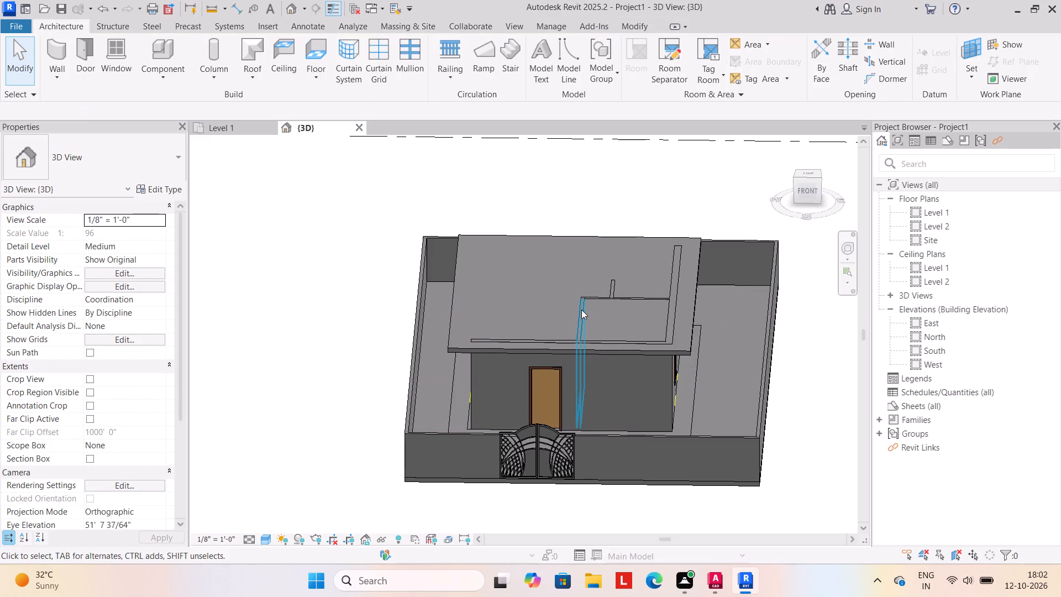
left_click(581, 310)
key("Delete")
left_click(598, 297)
key("Delete")
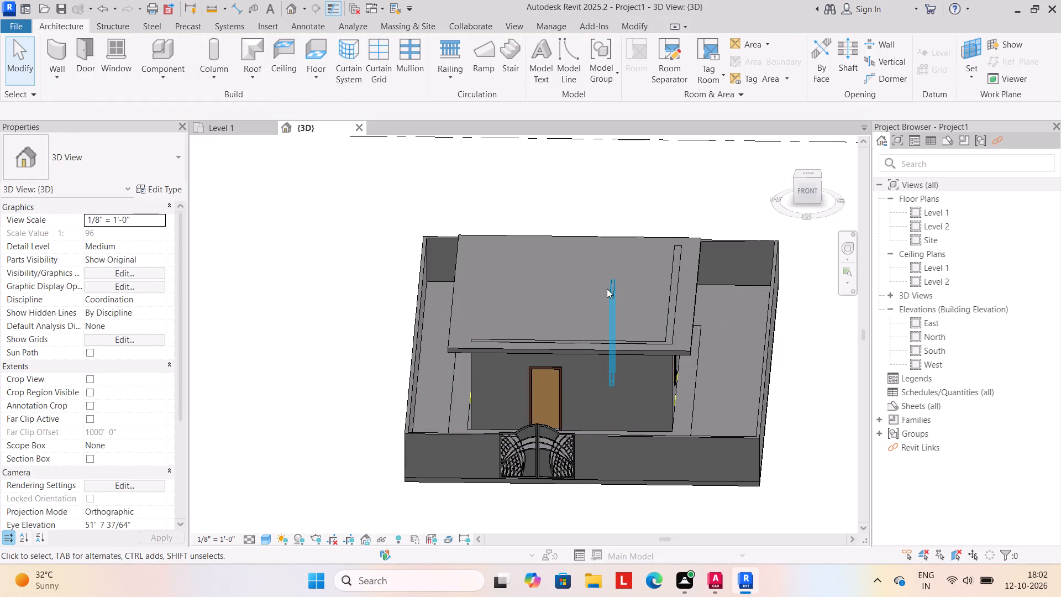
left_click(607, 289)
key("Delete")
left_click(674, 288)
key("Delete")
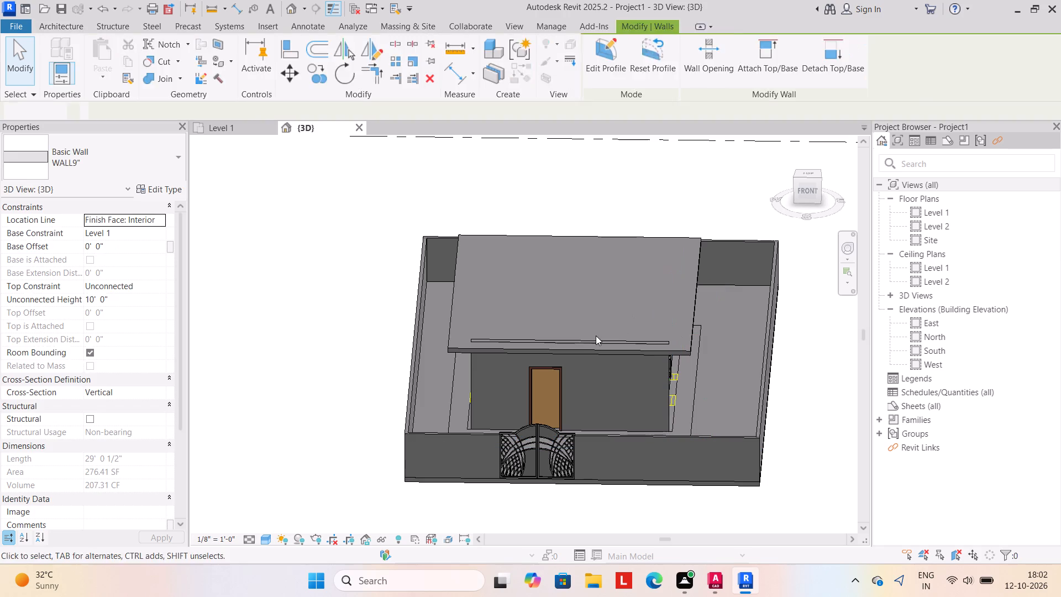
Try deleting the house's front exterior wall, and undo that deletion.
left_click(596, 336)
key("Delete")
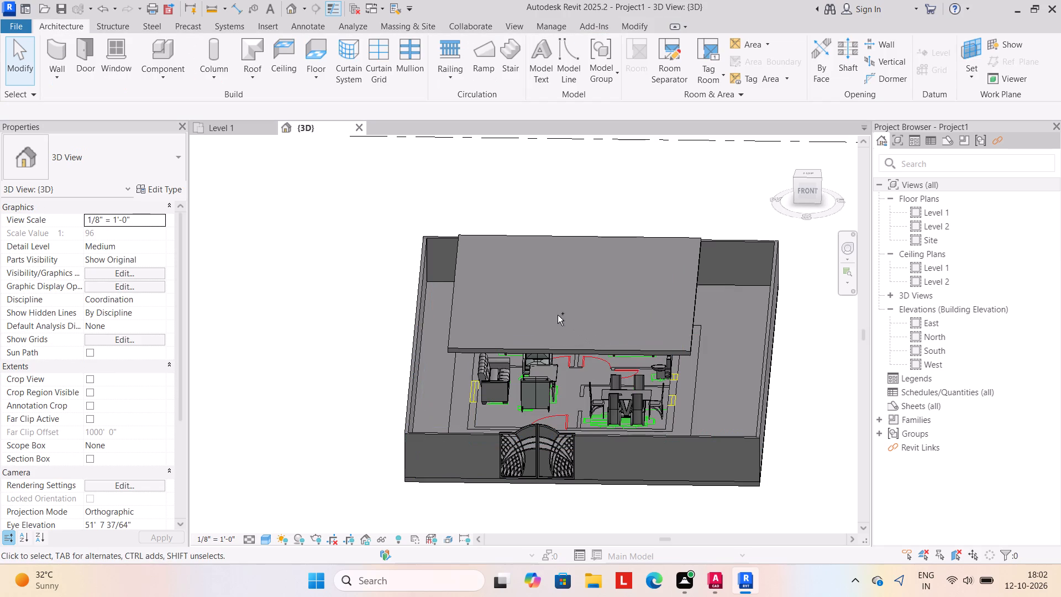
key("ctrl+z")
Examine the house's front exterior wall and the Level 2 slab from several angles in 3D.
scroll(505, 317, "up", 4)
key("Escape")
scroll(527, 366, "up", 2)
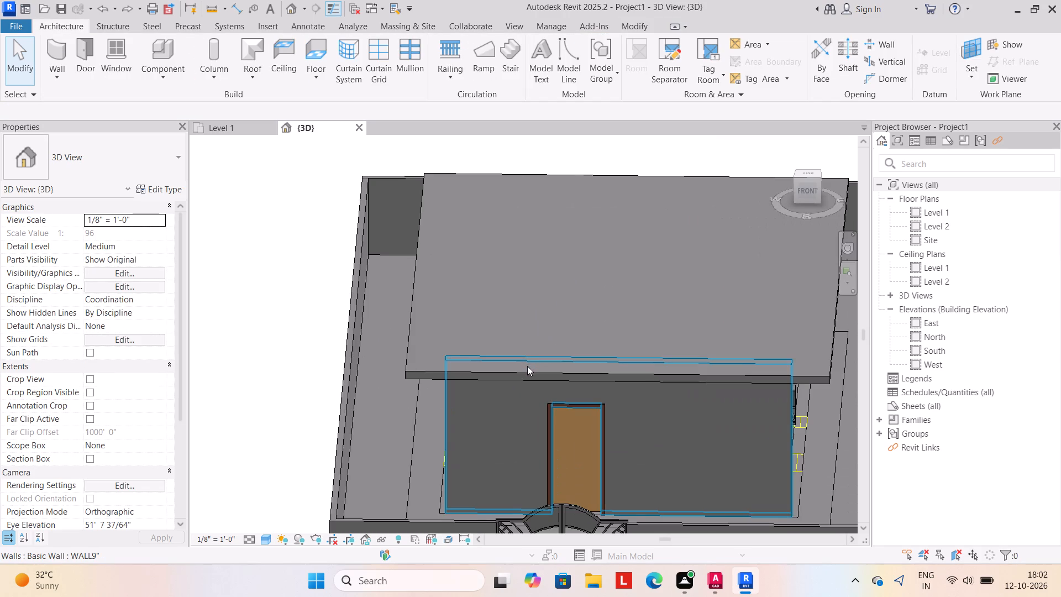
scroll(527, 366, "up", 2)
left_click(532, 354)
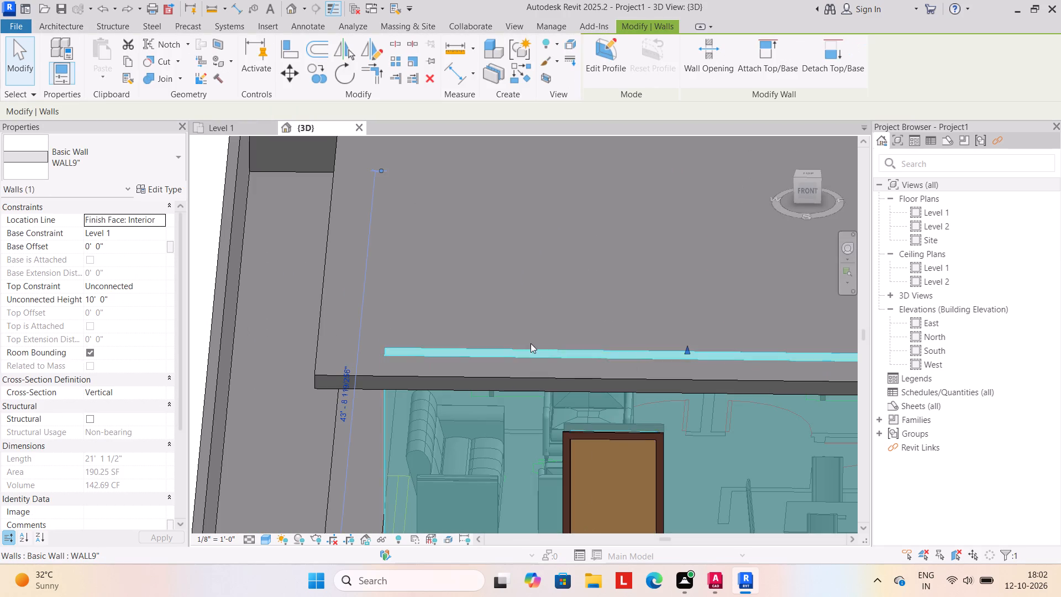
key("Escape")
scroll(493, 334, "down", 6)
scroll(571, 329, "up", 5)
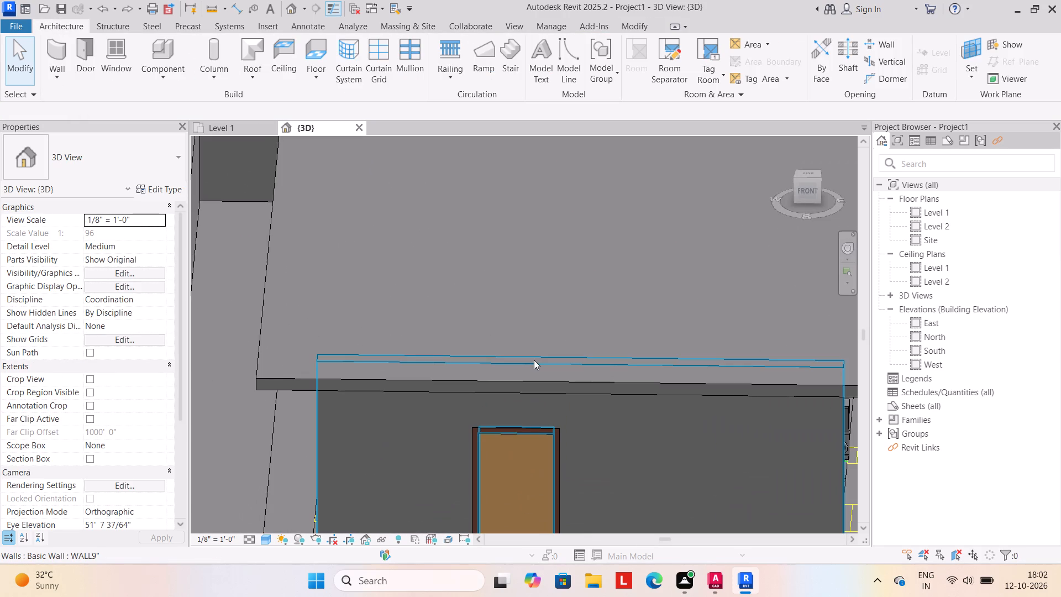
middle_click_drag(442, 345, 382, 276)
scroll(384, 280, "down", 1)
key("Escape")
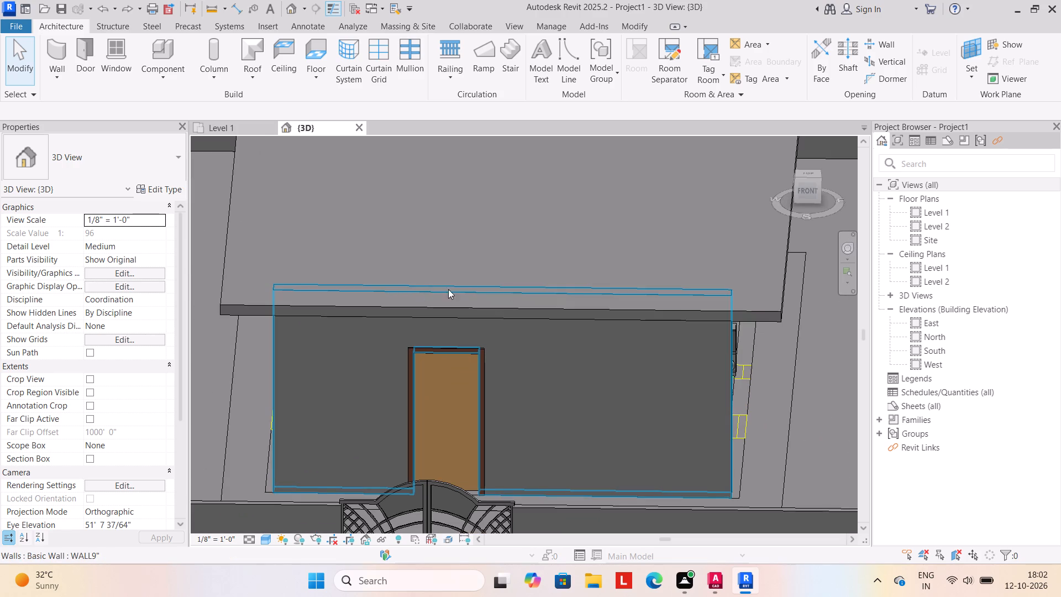
scroll(584, 281, "up", 3)
scroll(465, 303, "down", 2)
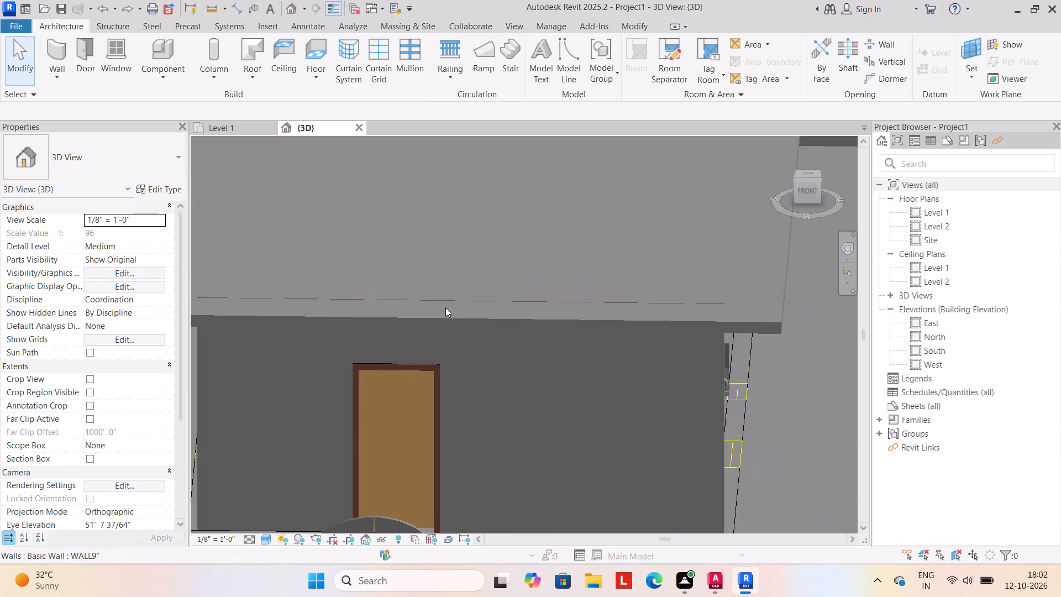
middle_click_drag(445, 307, 485, 303)
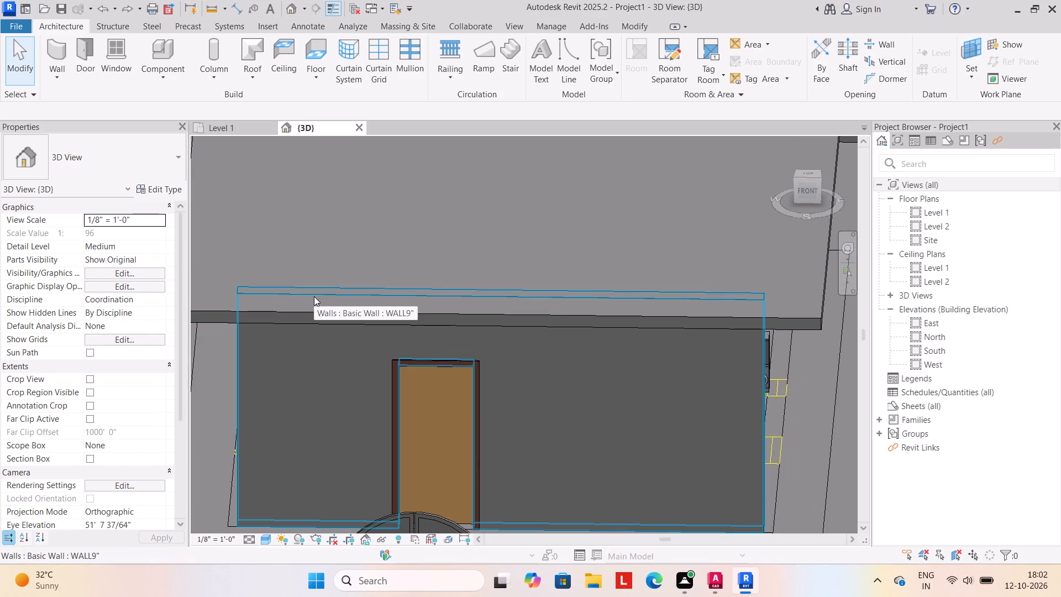
scroll(255, 270, "up", 5)
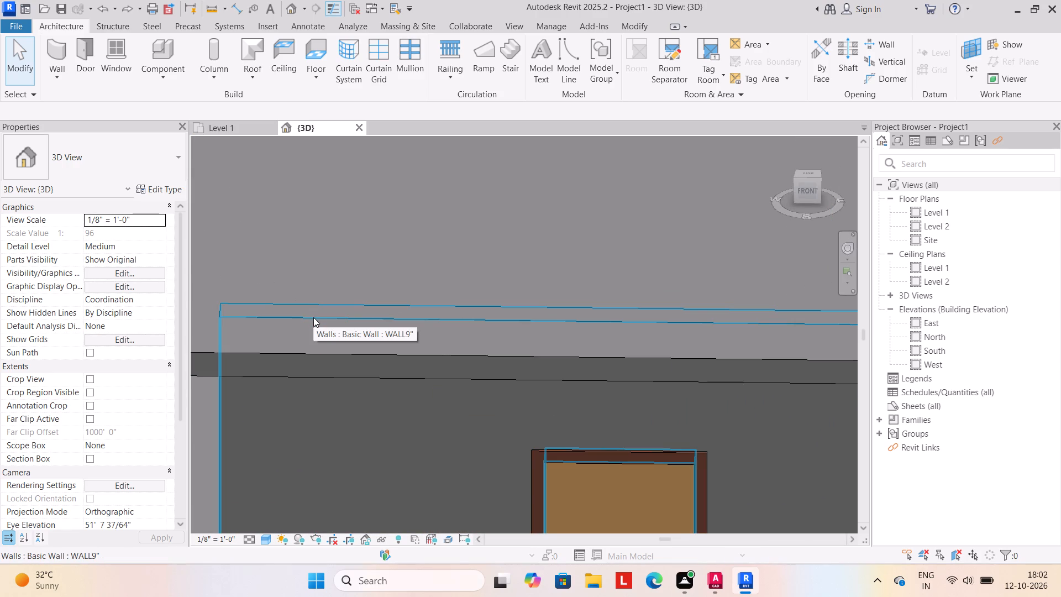
left_click(313, 317)
key("Escape")
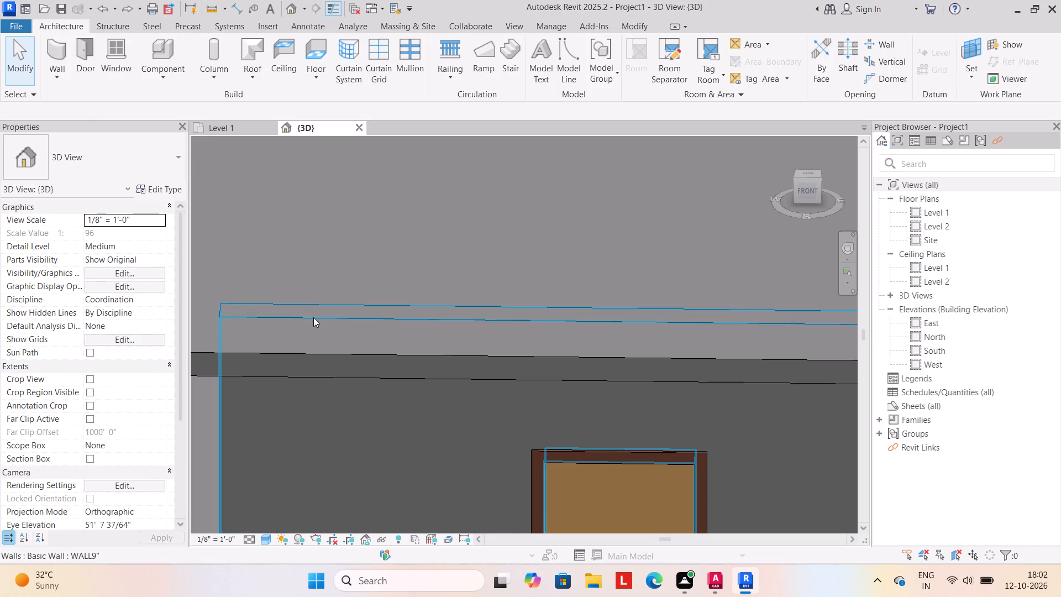
scroll(313, 317, "down", 10)
key("Escape")
key("Escape")
scroll(542, 318, "up", 9)
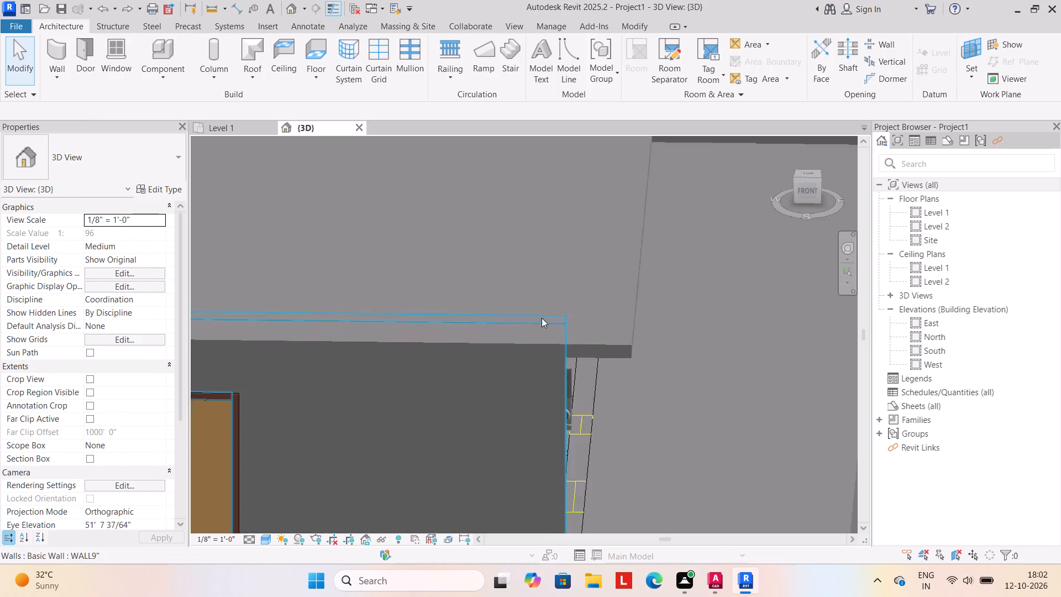
key("Escape")
scroll(532, 325, "down", 10)
middle_click_drag(466, 313, 540, 315)
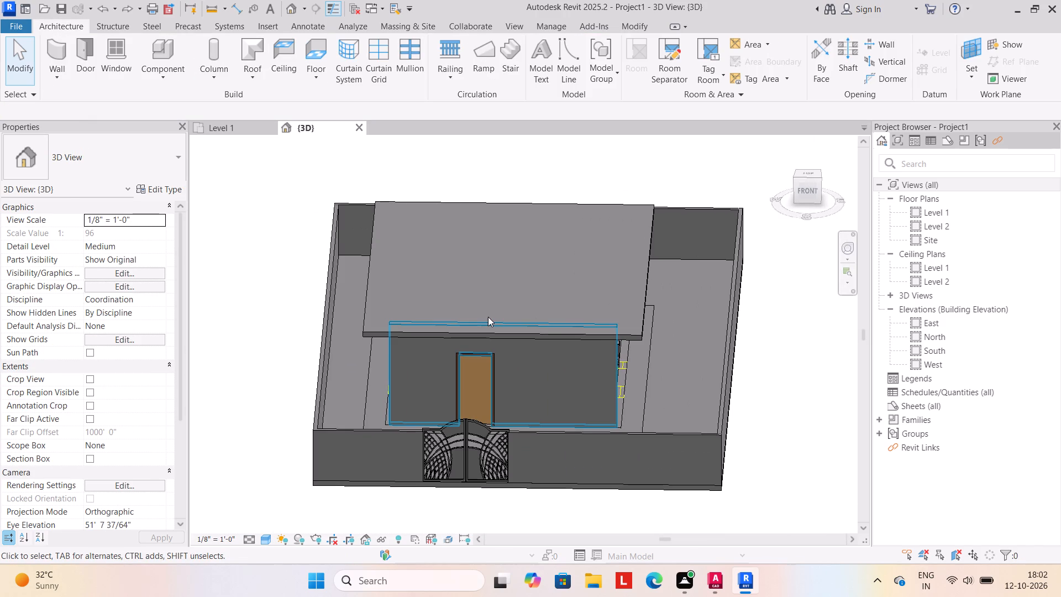
middle_click_drag(496, 376, 490, 385, "shift")
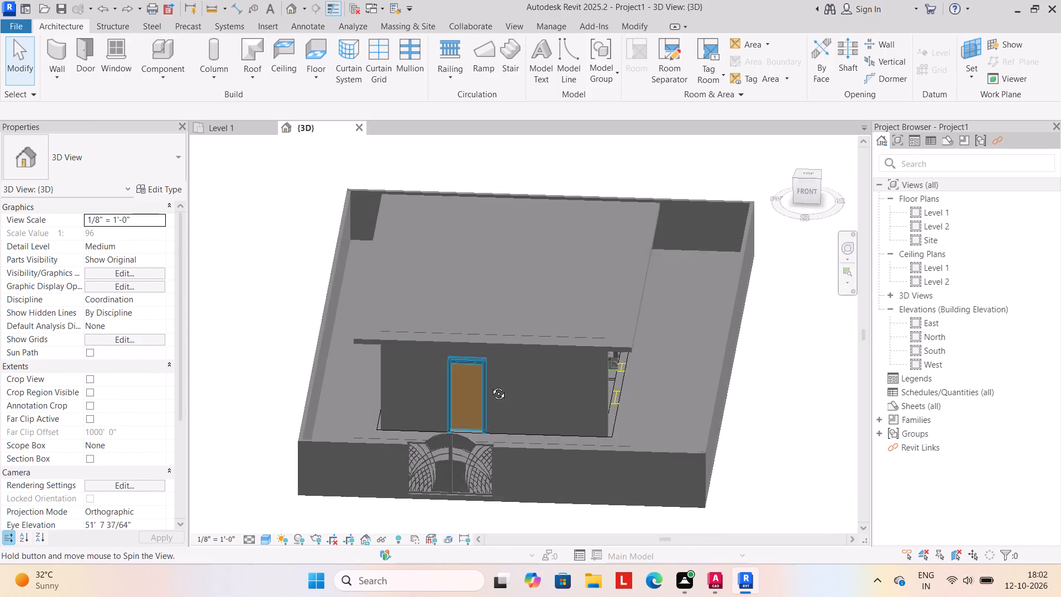
middle_click_drag(490, 385, 504, 316, "shift")
middle_click_drag(572, 383, 384, 357, "shift")
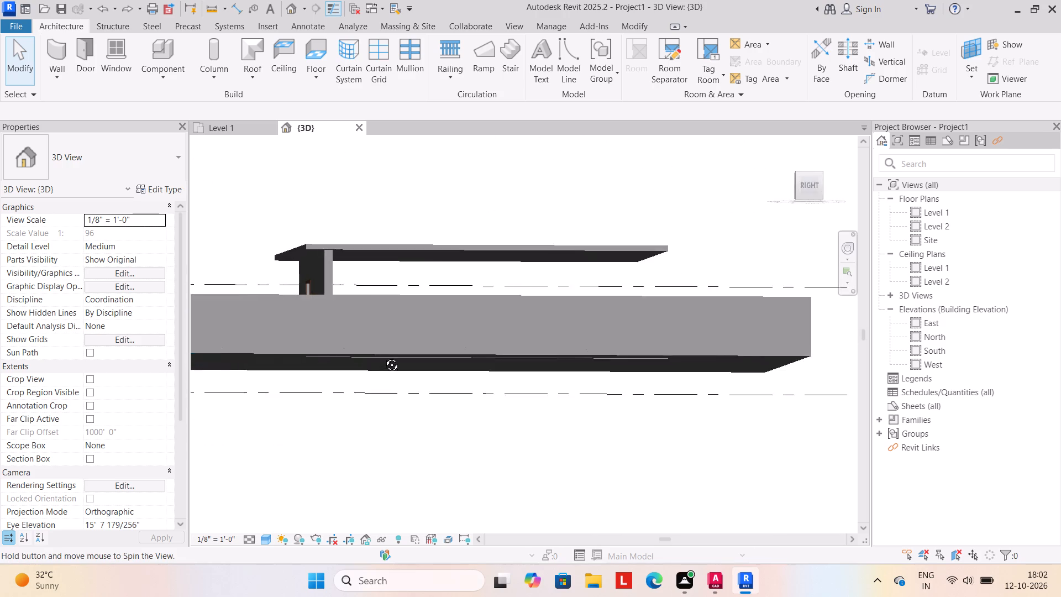
middle_click_drag(384, 357, 528, 447, "shift")
scroll(428, 438, "up", 1, "shift")
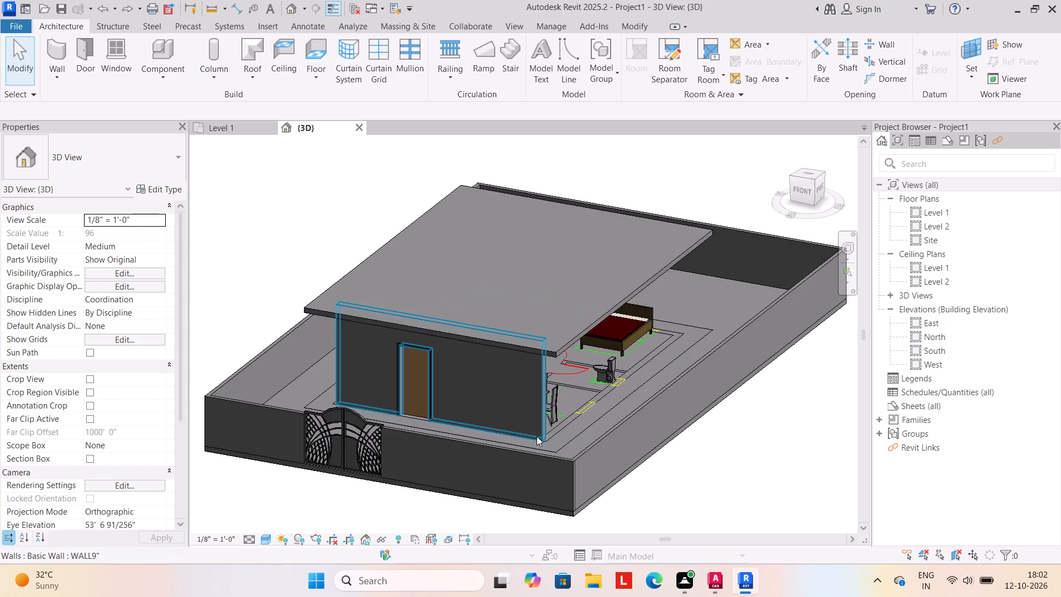
Undo the deletions of the house's exterior walls and interior partitions one after another until all are restored.
key("ctrl+z")
middle_click_drag(591, 437, 506, 439, "shift")
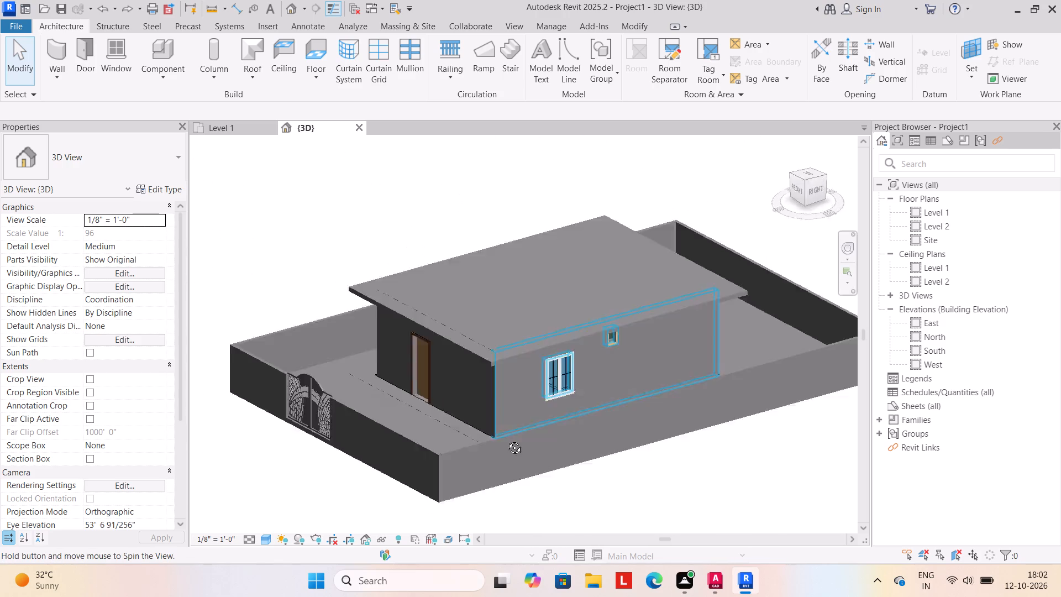
middle_click_drag(506, 439, 475, 427, "shift")
key("ctrl+z")
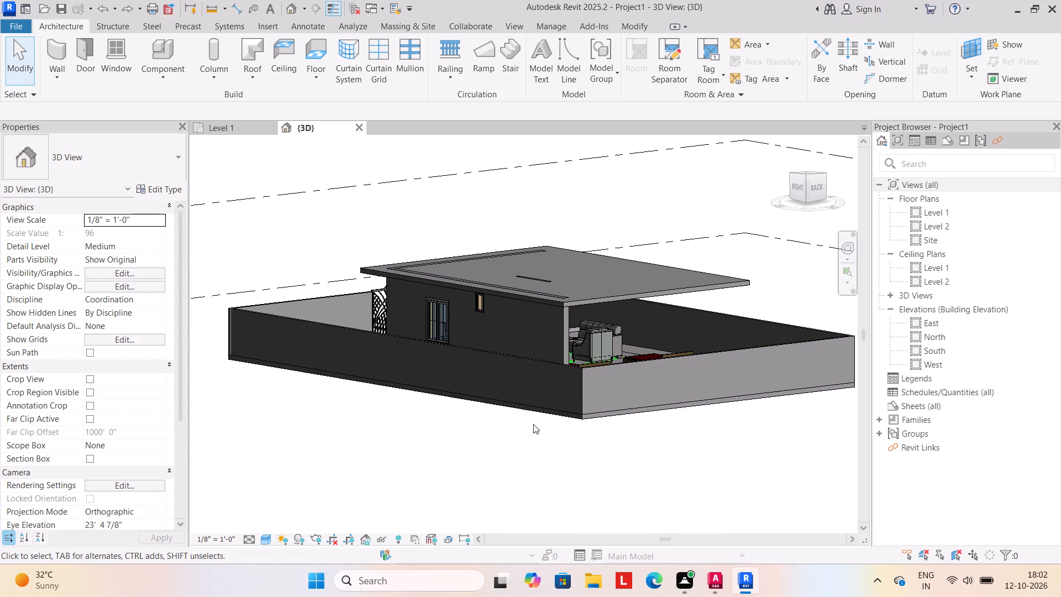
key("ctrl+z")
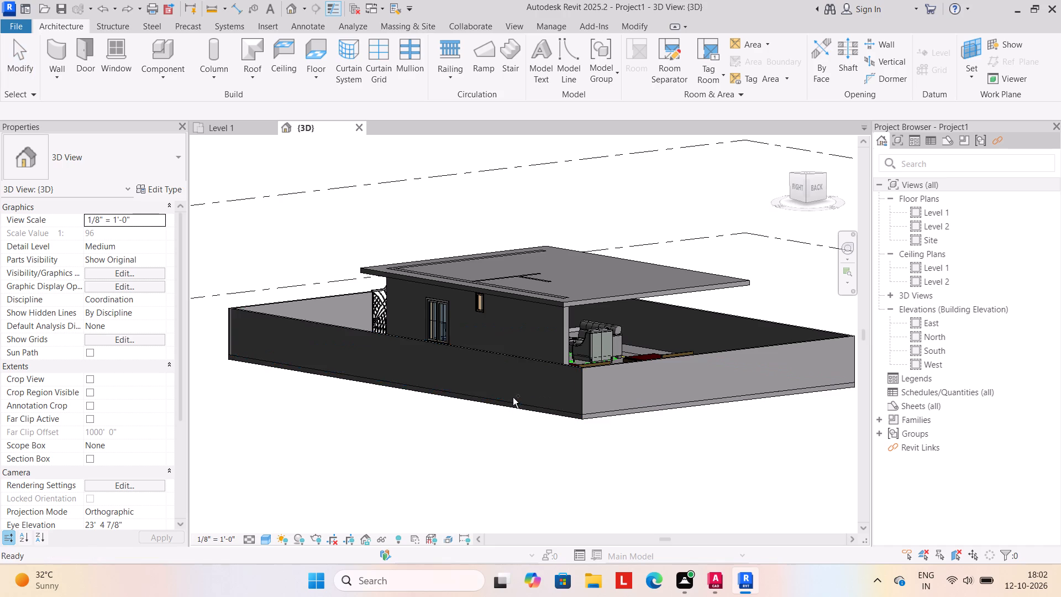
key("ctrl+z")
key("ctrl+z")
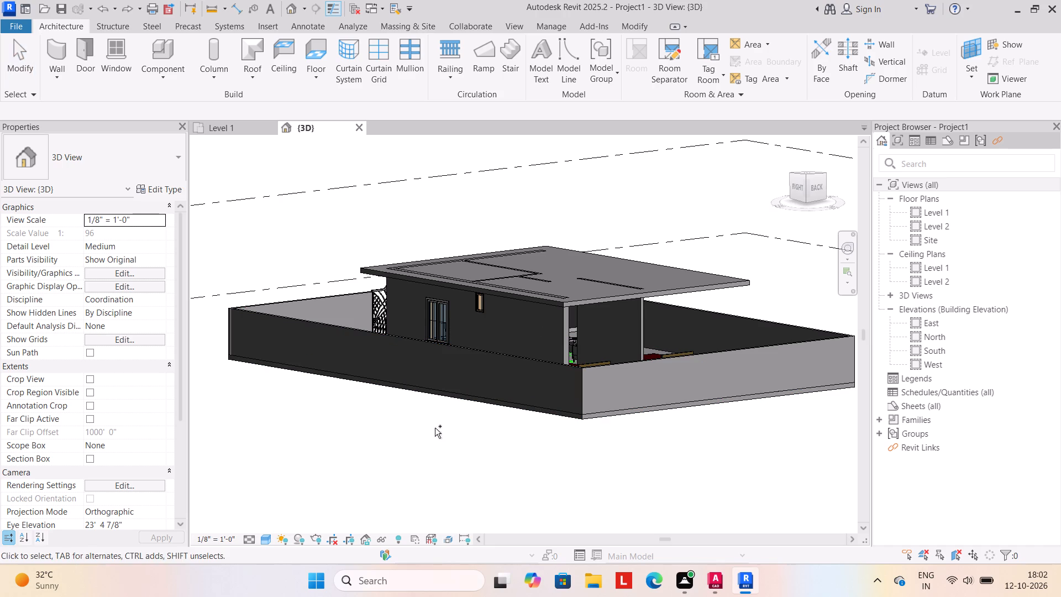
key("ctrl+z")
key("ctrl+z")
key("ctrl+z")
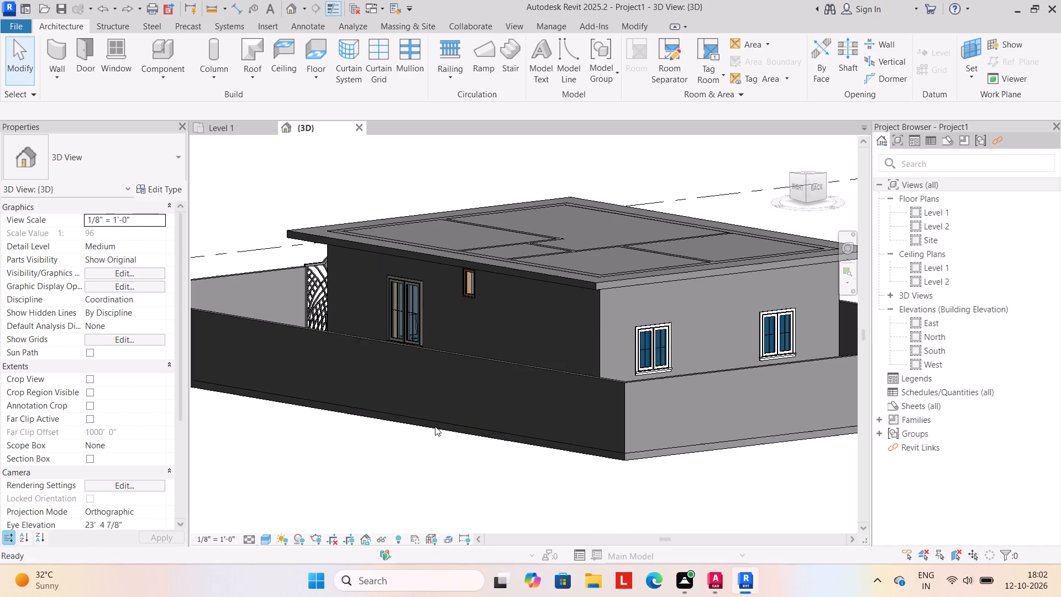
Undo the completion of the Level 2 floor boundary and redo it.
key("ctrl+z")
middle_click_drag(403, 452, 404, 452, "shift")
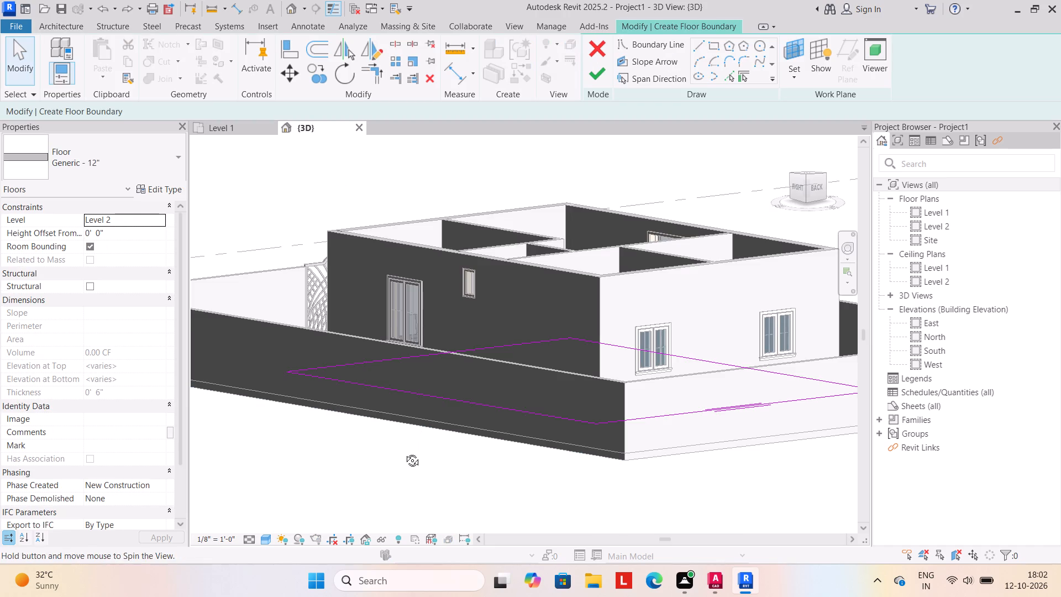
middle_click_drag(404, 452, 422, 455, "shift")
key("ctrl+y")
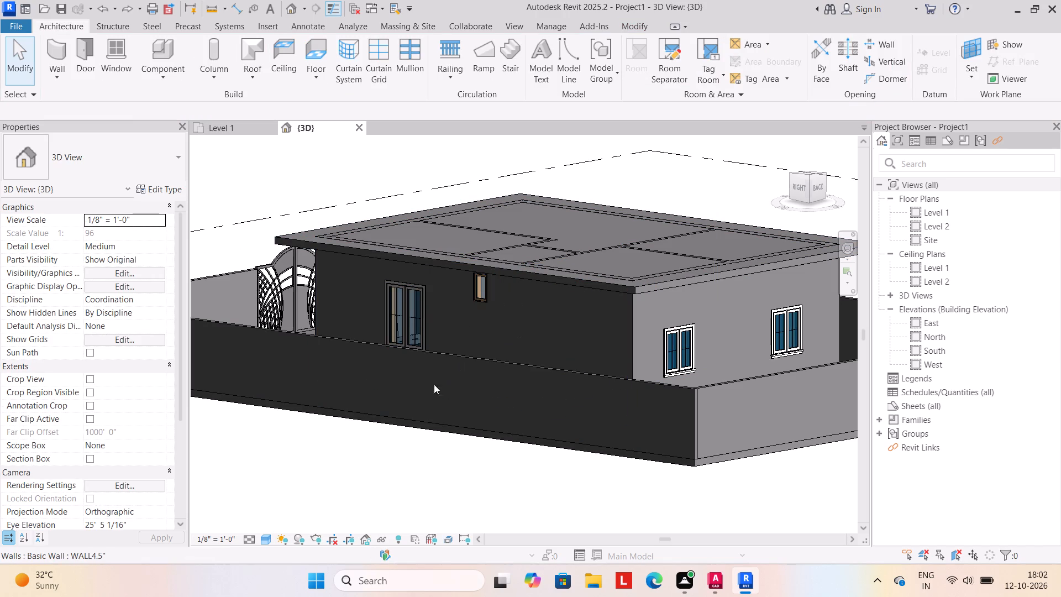
Delete the Level 2 floor slab covering the house in 3D.
middle_click_drag(349, 426, 648, 458, "shift")
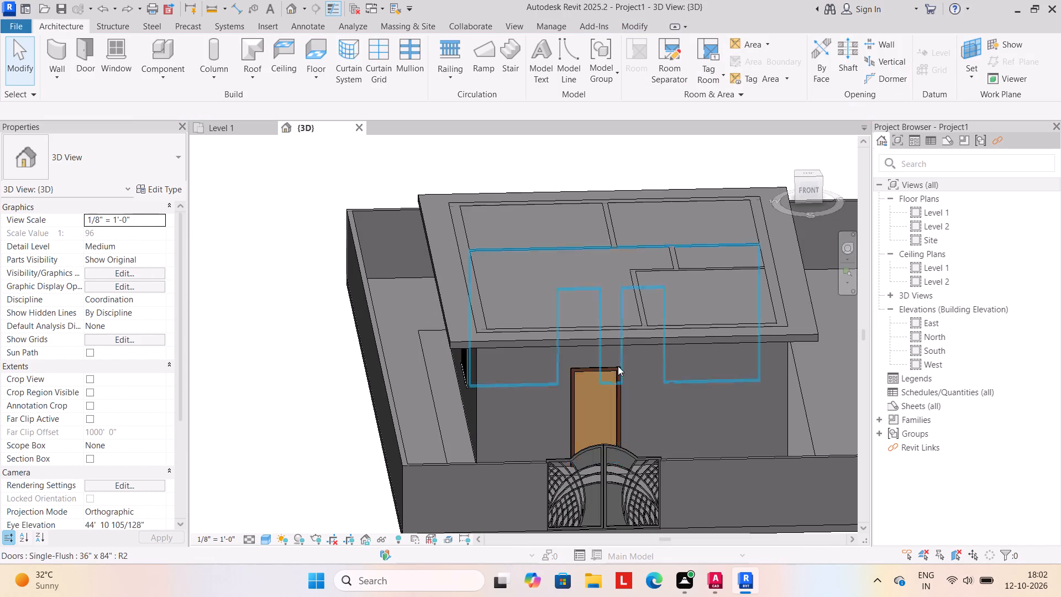
left_click(622, 339)
key("Delete")
scroll(561, 374, "down", 1)
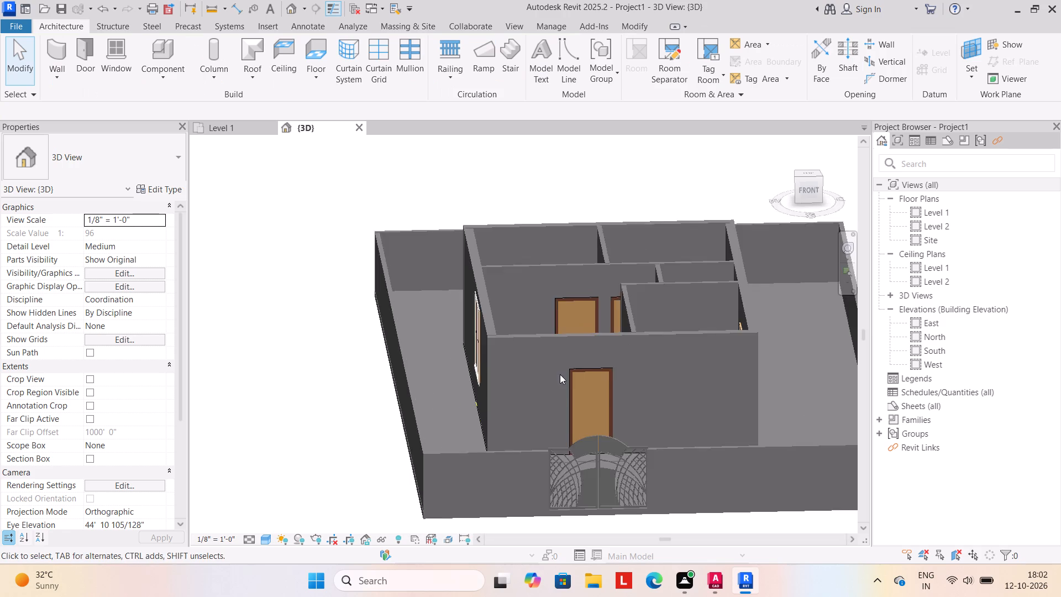
scroll(560, 374, "down", 1)
middle_click_drag(502, 384, 469, 394)
In the Level 1 plan, start a roof by footprint moved to Level 2, with Defines slope turned off.
left_click(220, 128)
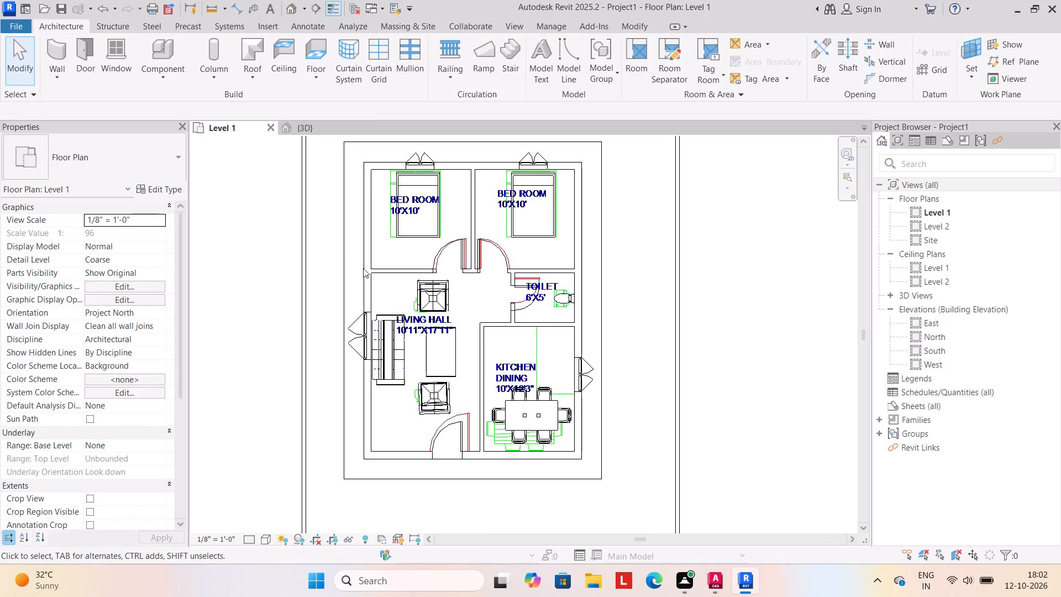
scroll(371, 296, "down", 3)
middle_click_drag(381, 311, 416, 318)
left_click(249, 76)
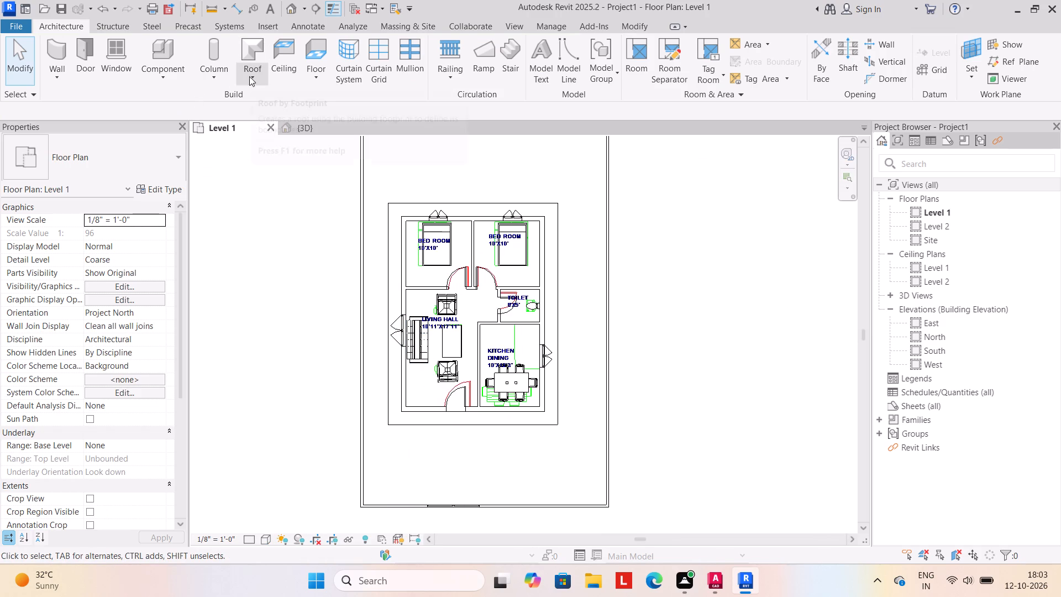
left_click(271, 99)
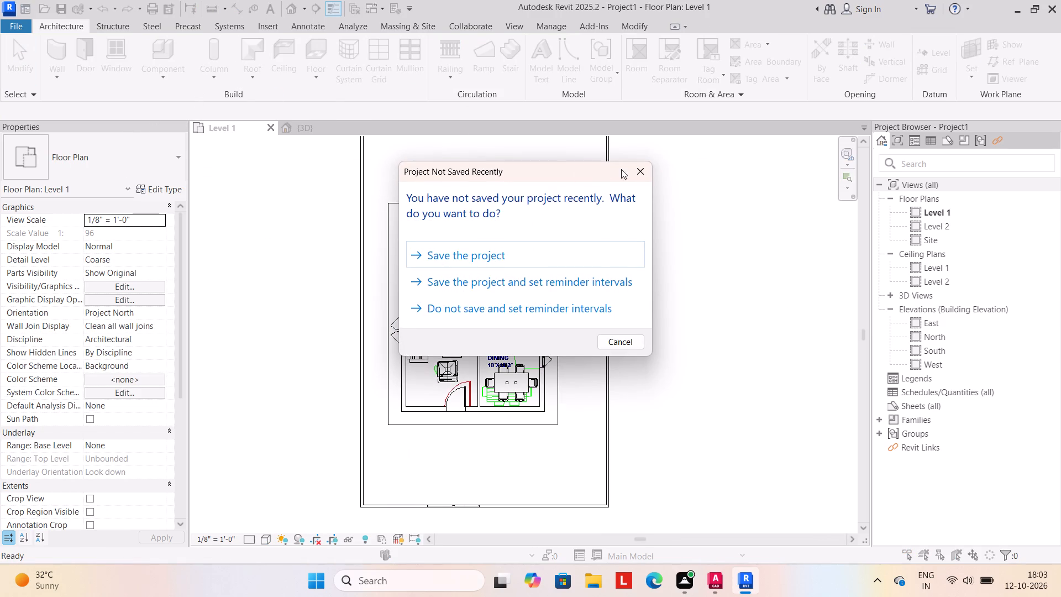
left_click(637, 173)
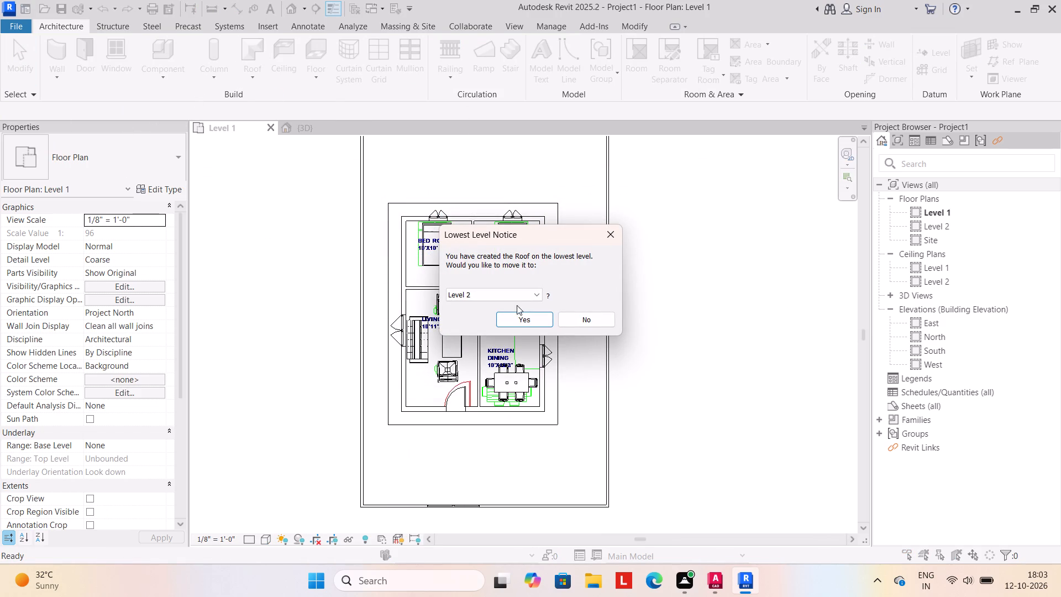
left_click(523, 320)
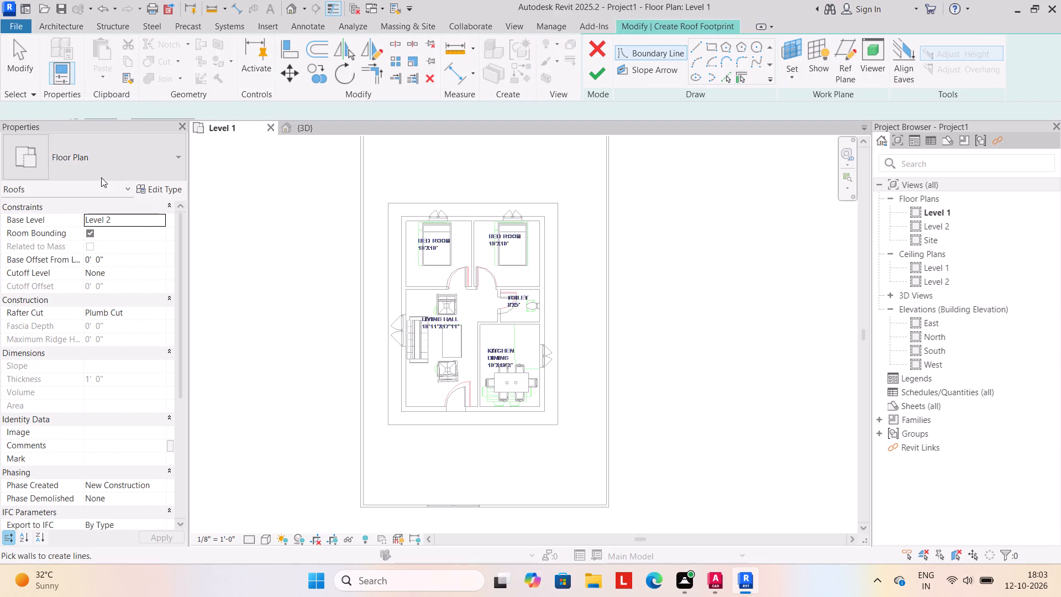
left_click(9, 110)
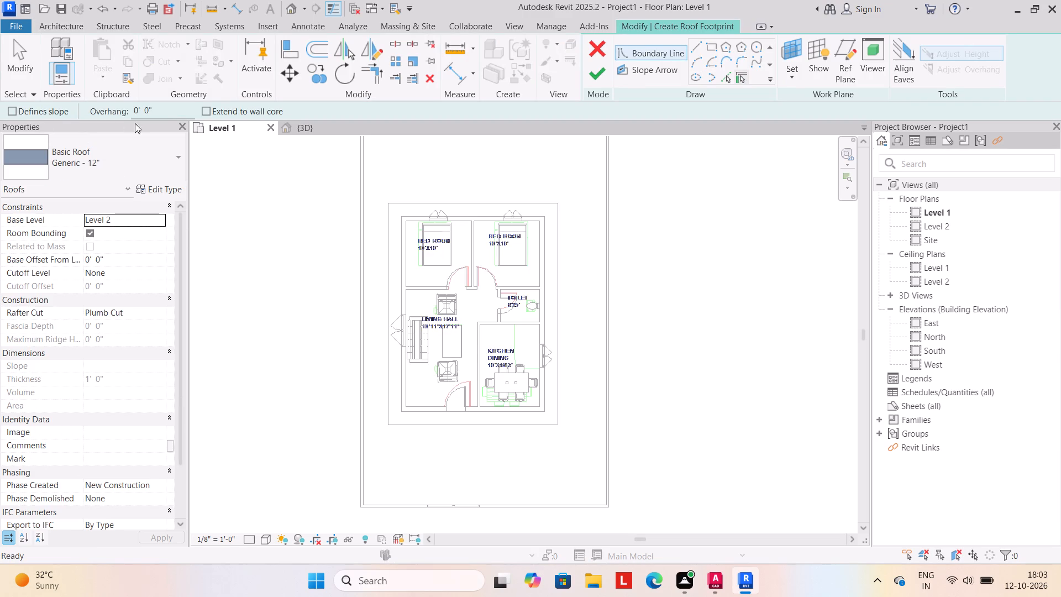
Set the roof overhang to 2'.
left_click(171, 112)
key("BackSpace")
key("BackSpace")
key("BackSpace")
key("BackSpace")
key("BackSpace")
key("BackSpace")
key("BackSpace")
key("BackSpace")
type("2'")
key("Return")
Draw a rectangular roof boundary between the house's opposite outer wall corners, offset 2' outward.
left_click(712, 47)
scroll(386, 245, "up", 3)
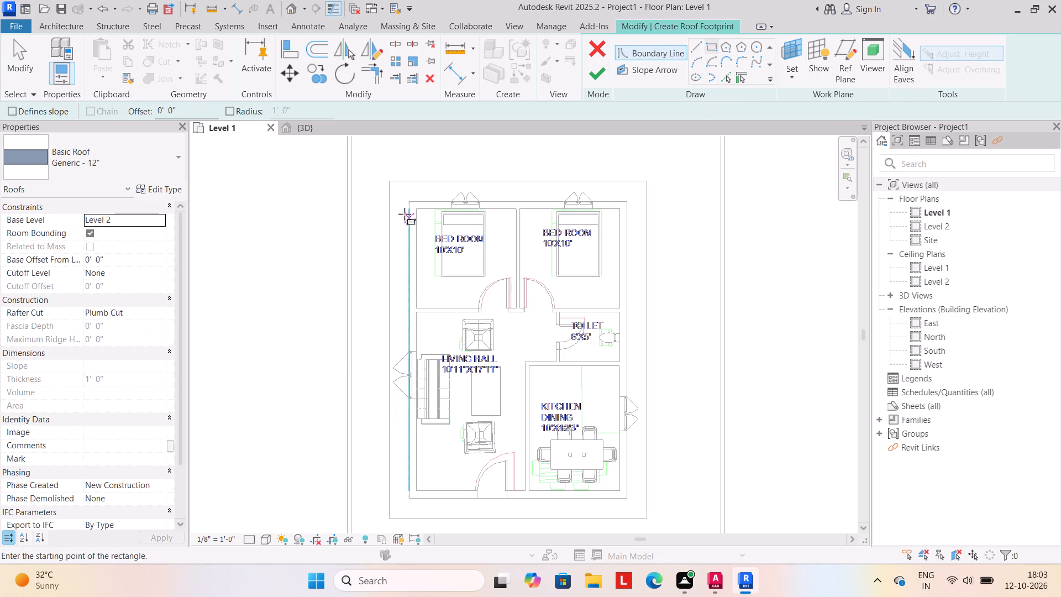
left_click(410, 200)
middle_click_drag(568, 430, 557, 351)
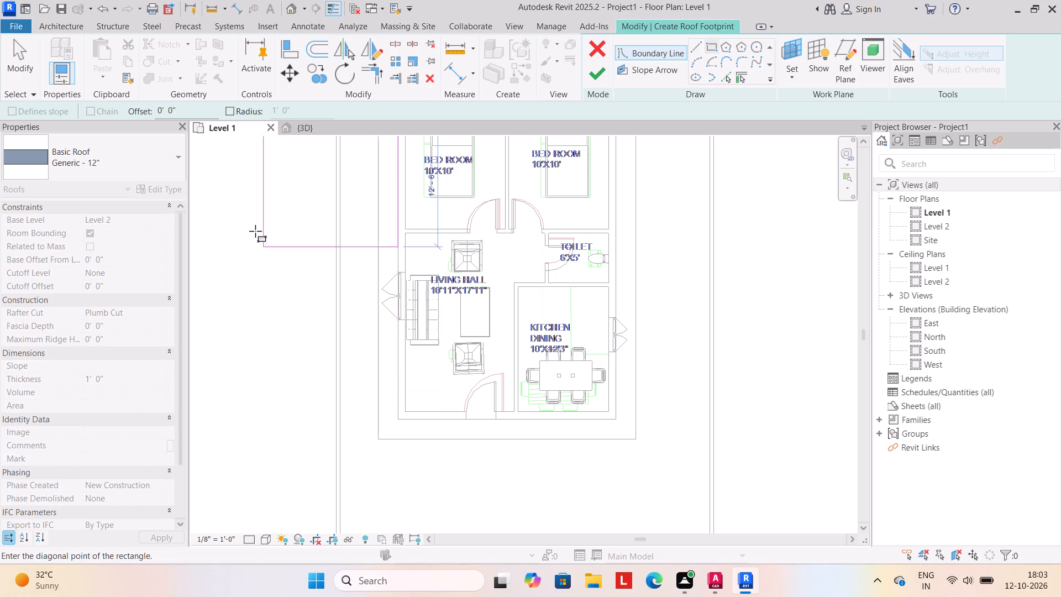
left_click(188, 111)
key("BackSpace")
key("BackSpace")
key("BackSpace")
key("BackSpace")
key("BackSpace")
key("BackSpace")
key("BackSpace")
key("BackSpace")
key("BackSpace")
key("BackSpace")
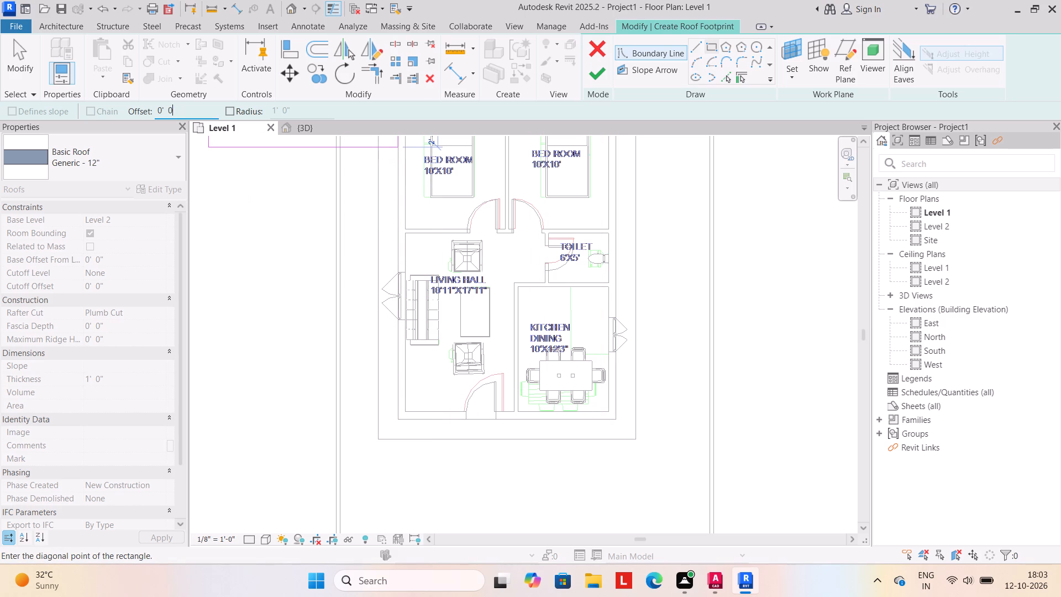
type("2'")
key("Return")
left_click(616, 425)
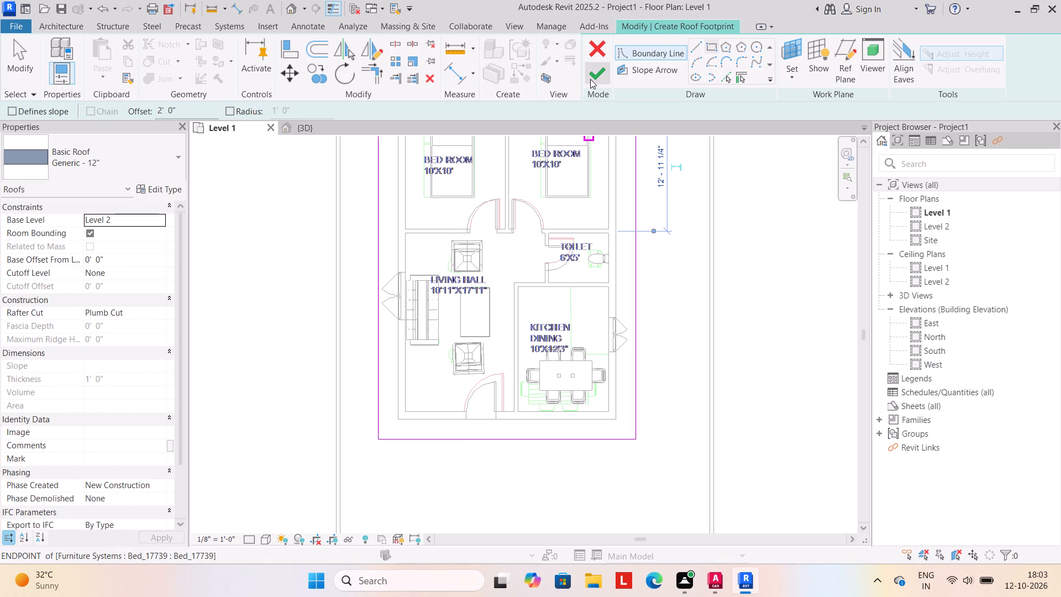
Finish the roof footprint sketch and show the new roof in the 3D view.
left_click(590, 79)
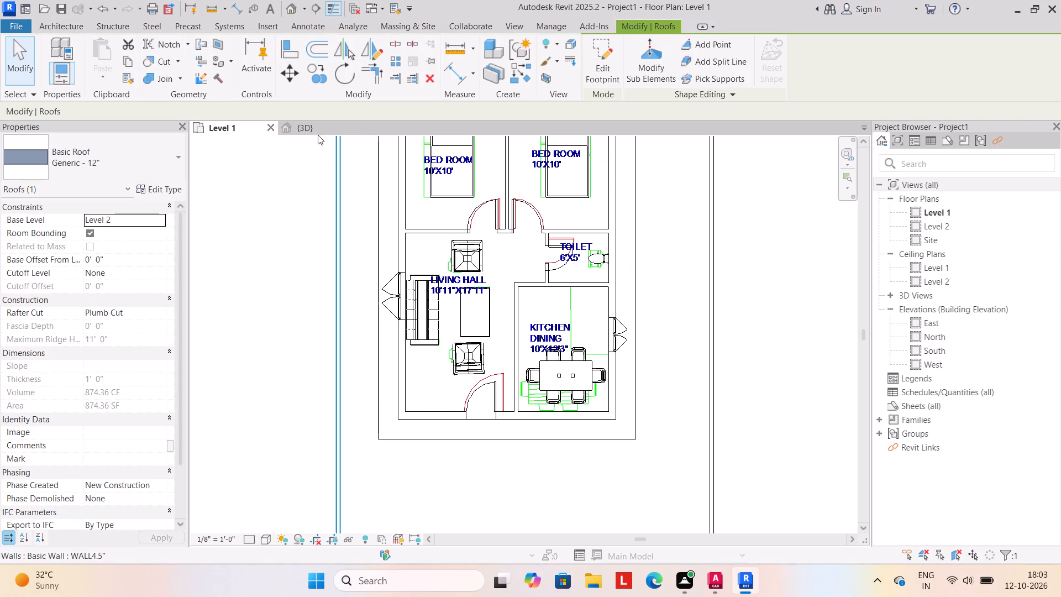
left_click(316, 131)
left_click(272, 336)
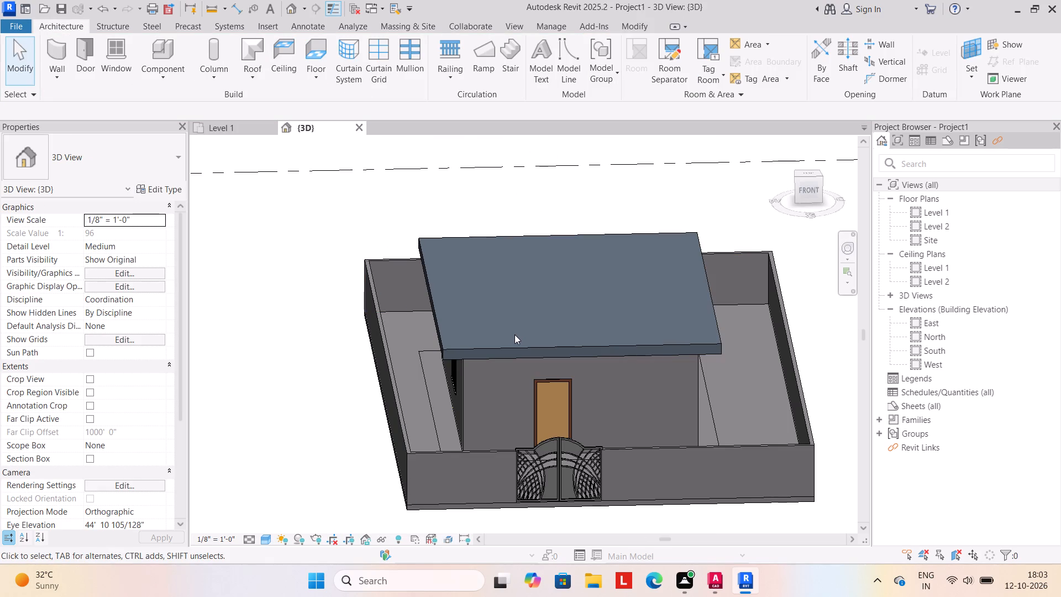
Set the structure layer thickness of the roof's Generic - 12" type to 6".
left_click(508, 347)
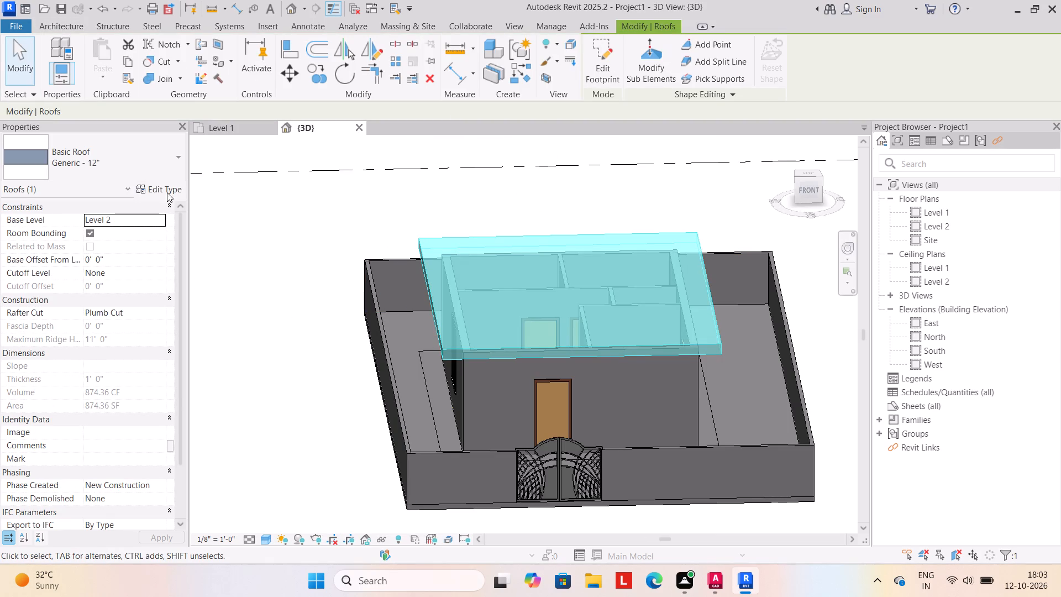
left_click(166, 185)
left_click(681, 265)
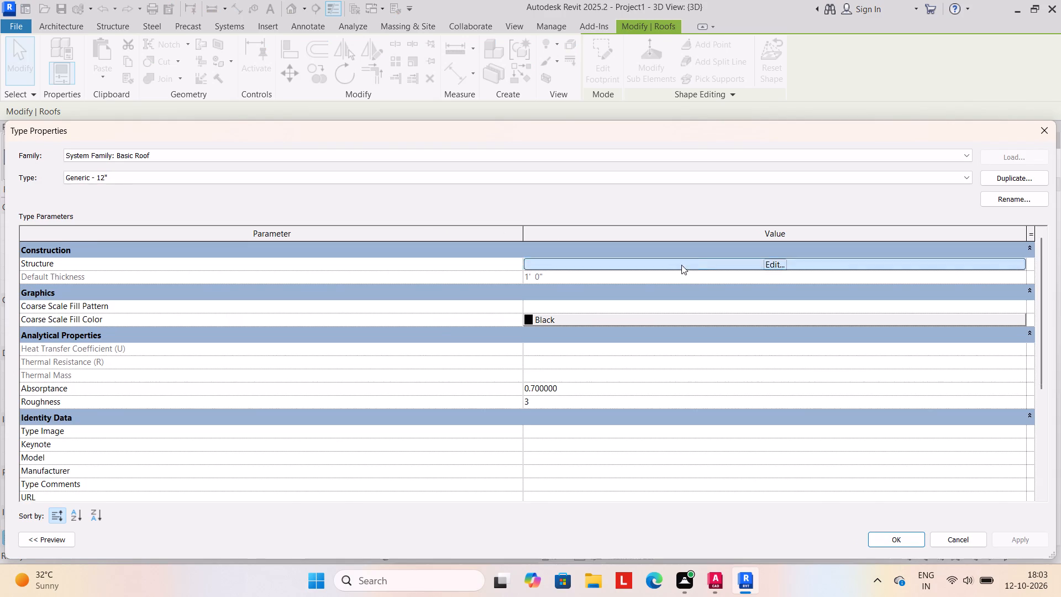
left_click(551, 264)
type("6\"")
key("Return")
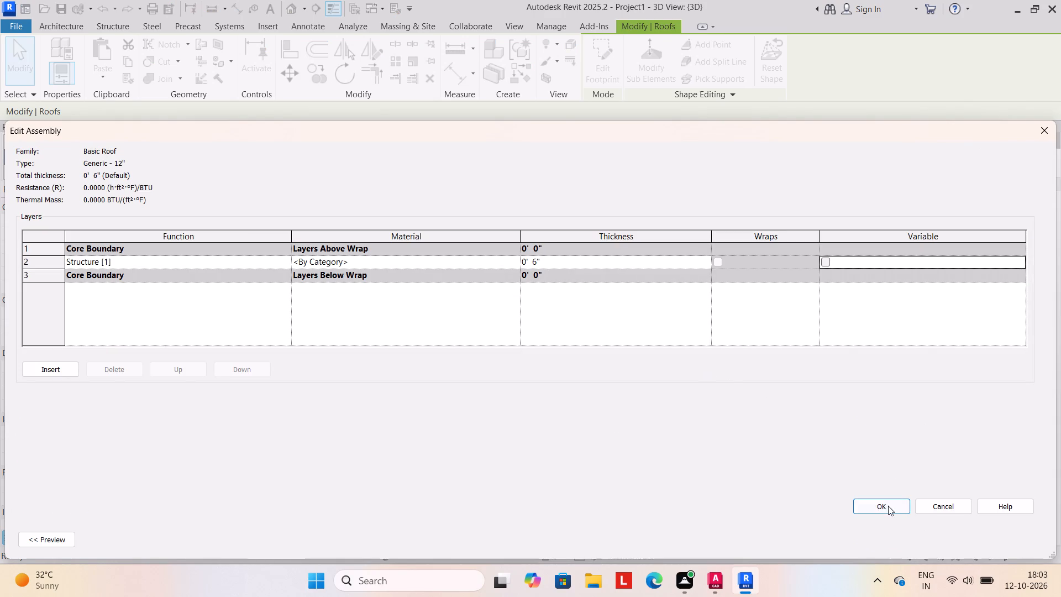
left_click(888, 506)
left_click(1025, 540)
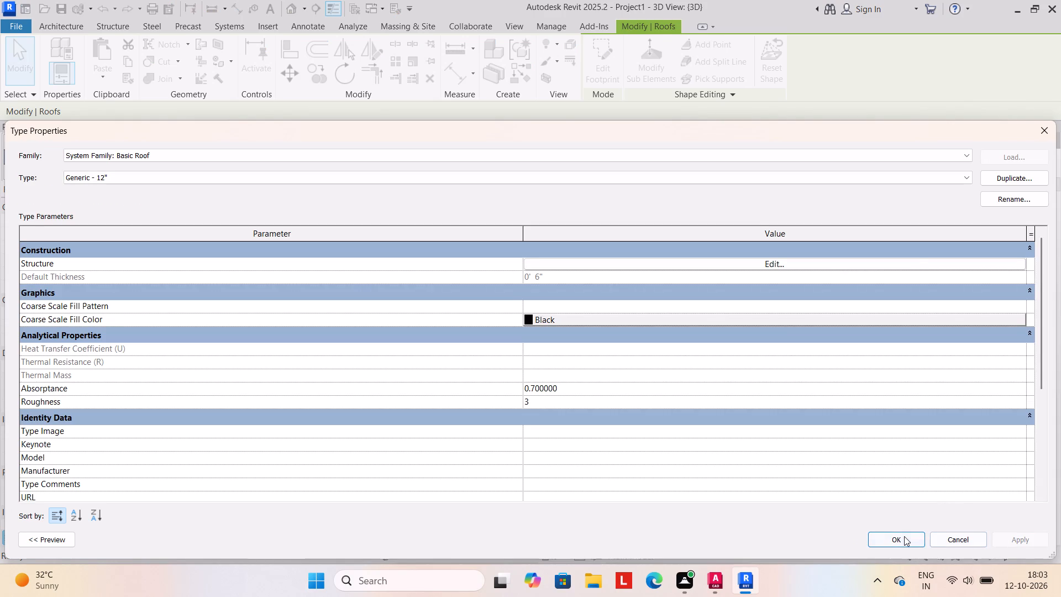
left_click(903, 535)
left_click(244, 416)
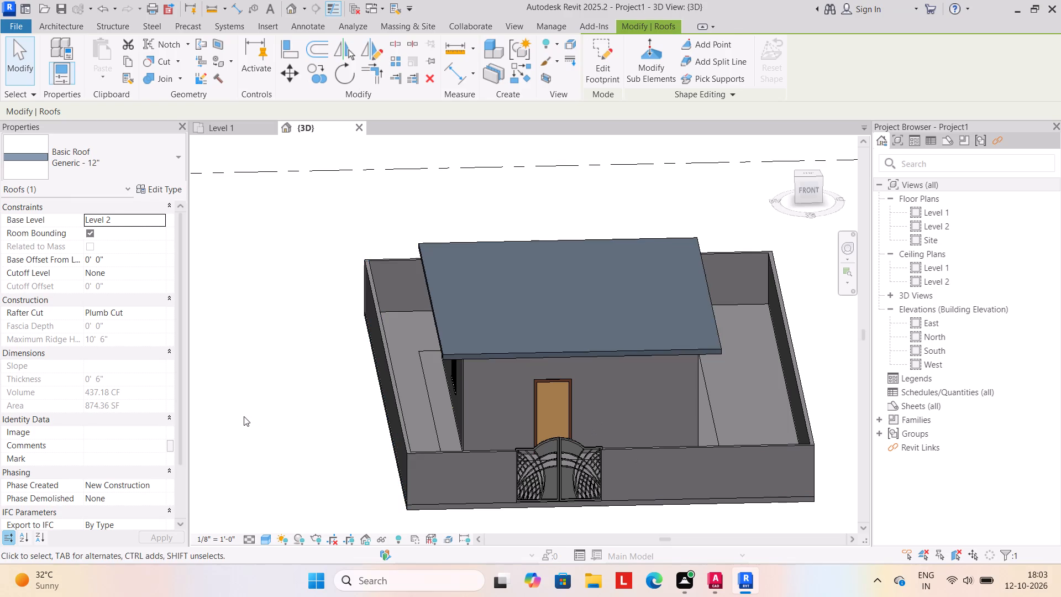
Examine the roof overhang and the front of the house from several angles in 3D.
middle_click_drag(296, 418, 295, 411)
middle_click_drag(329, 470, 329, 438, "shift")
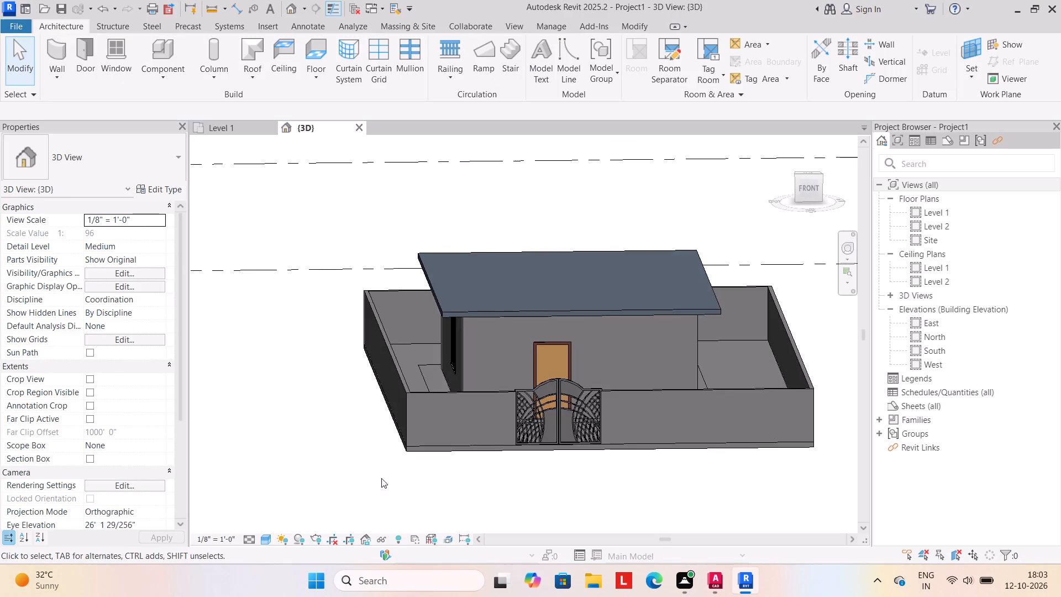
middle_click_drag(421, 494, 419, 486)
middle_click_drag(433, 479, 422, 507)
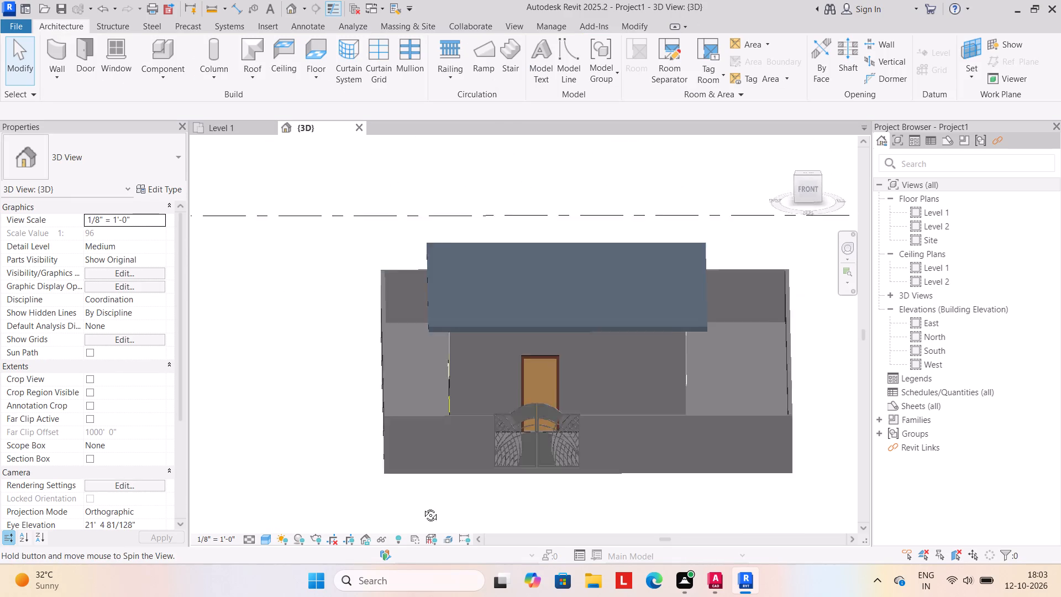
middle_click_drag(422, 507, 427, 509)
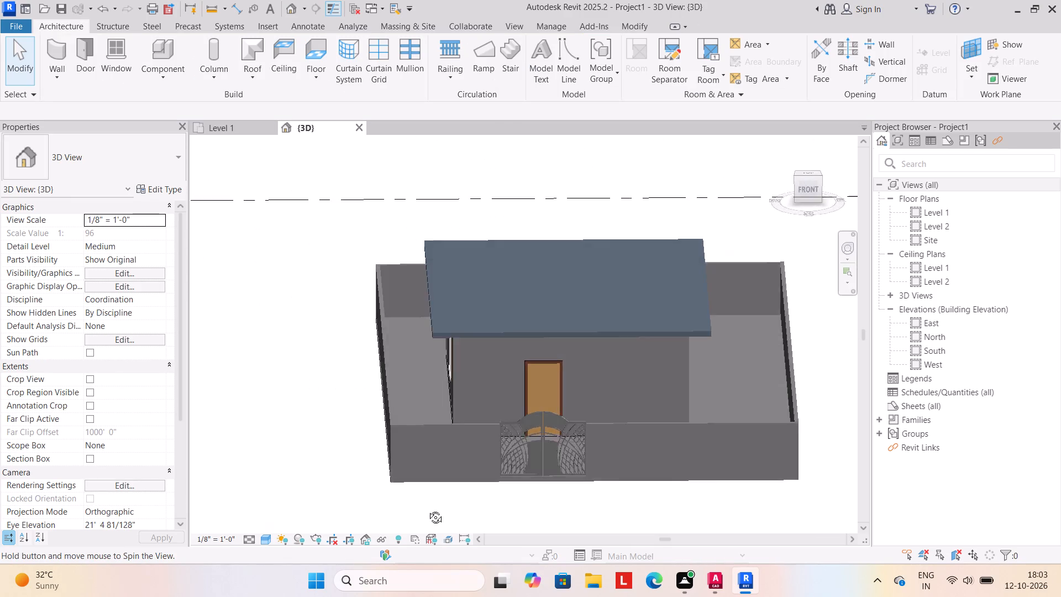
middle_click_drag(427, 509, 418, 482)
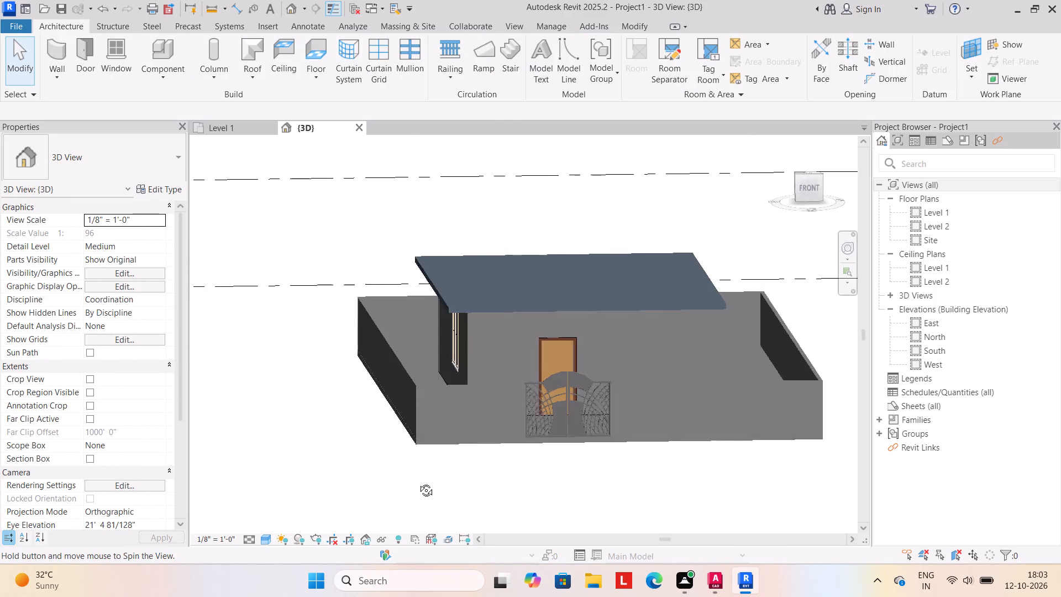
middle_click_drag(418, 482, 418, 483)
In the North elevation, add a level by picking Level 2 with a 6" upward offset.
left_click(955, 342)
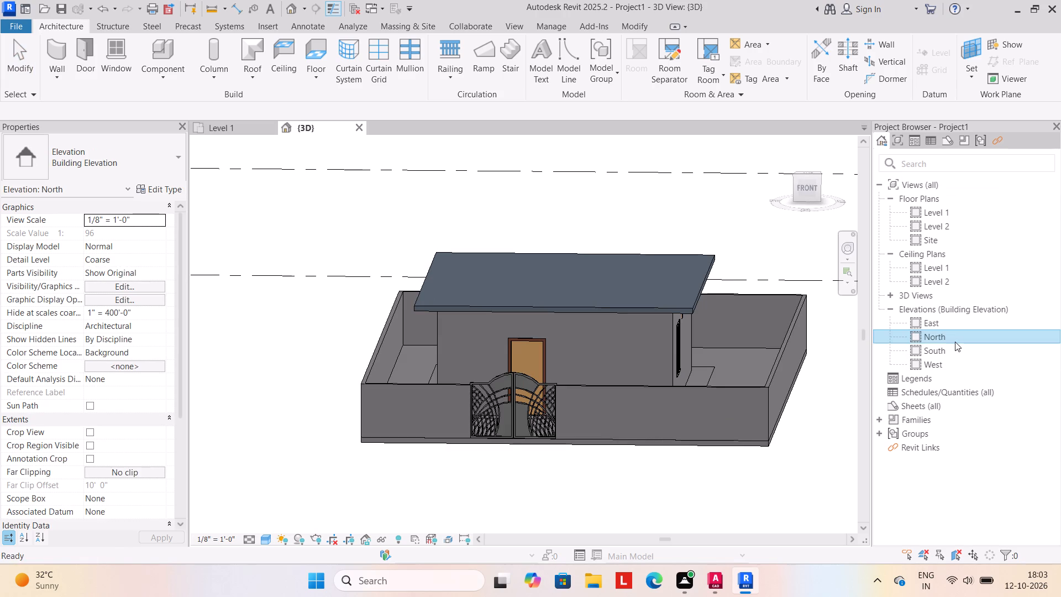
double_click(953, 337)
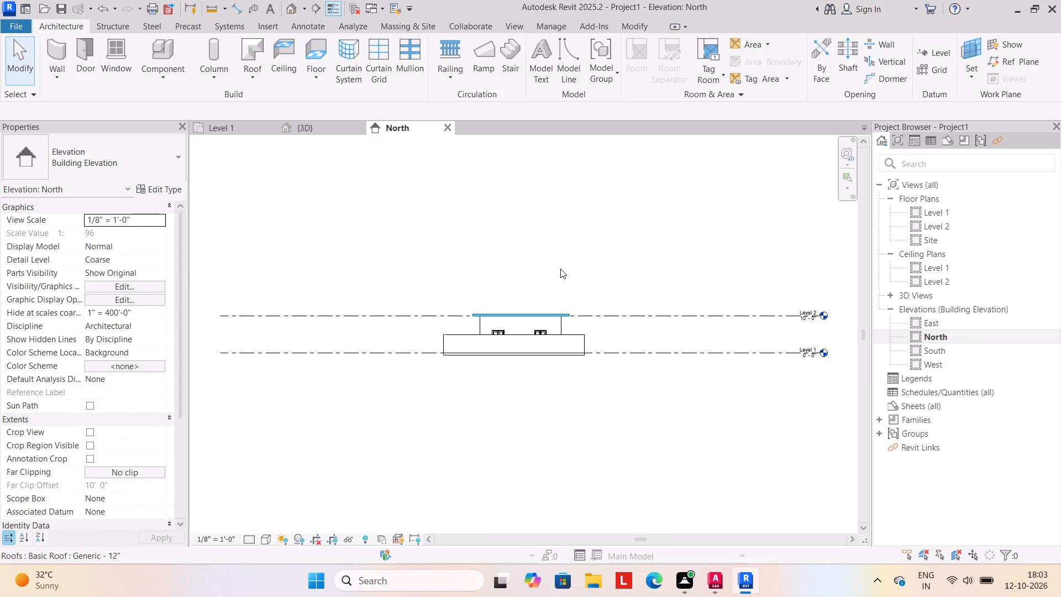
left_click(934, 49)
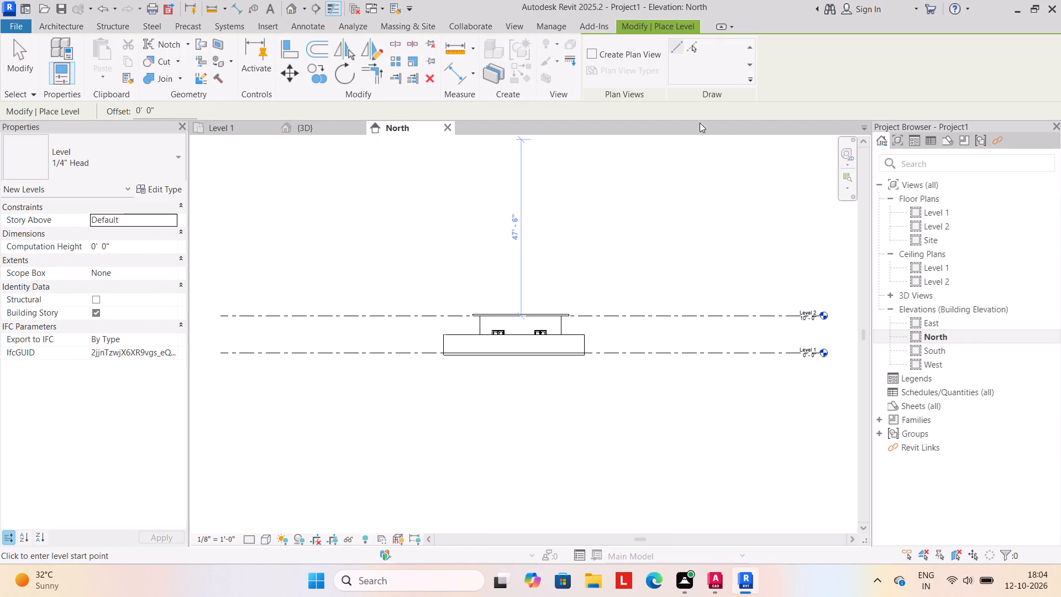
left_click(180, 112)
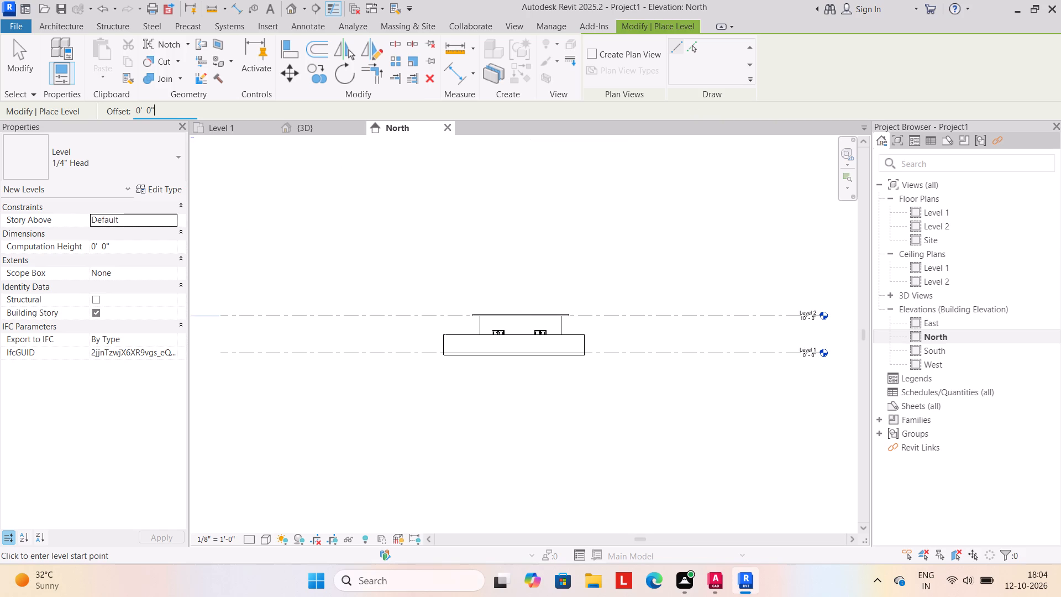
key("BackSpace")
key("BackSpace")
key("BackSpace")
key("BackSpace")
key("BackSpace")
key("BackSpace")
key("BackSpace")
key("BackSpace")
key("BackSpace")
key("BackSpace")
key("BackSpace")
key("6")
key("shift+quotedbl")
key("Return")
left_click(685, 43)
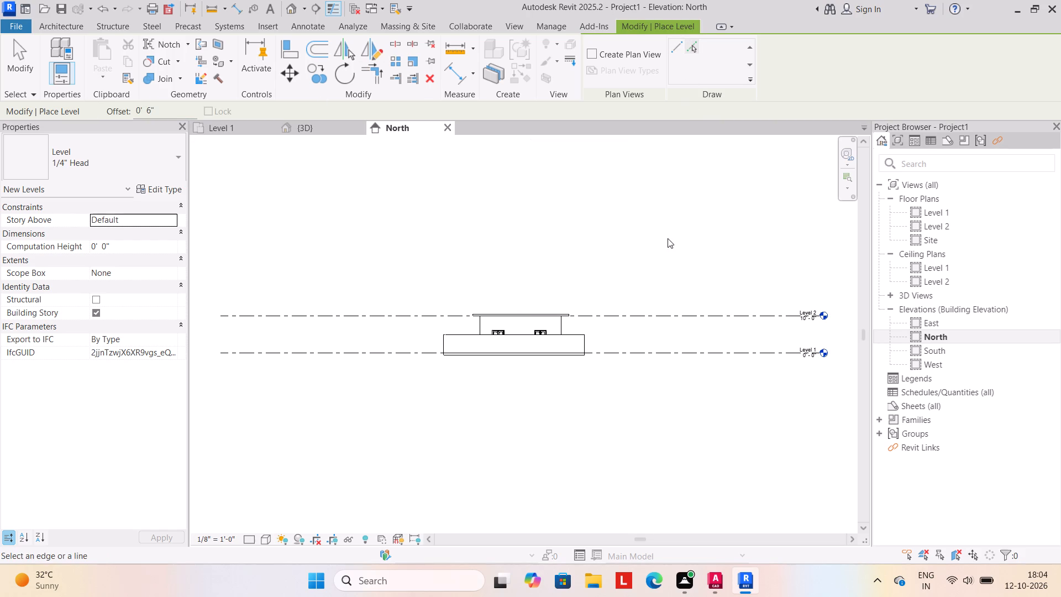
left_click(649, 316)
Add another level 10' 6" above the level at the top of the roof slab, using Pick Lines.
scroll(502, 299, "up", 6)
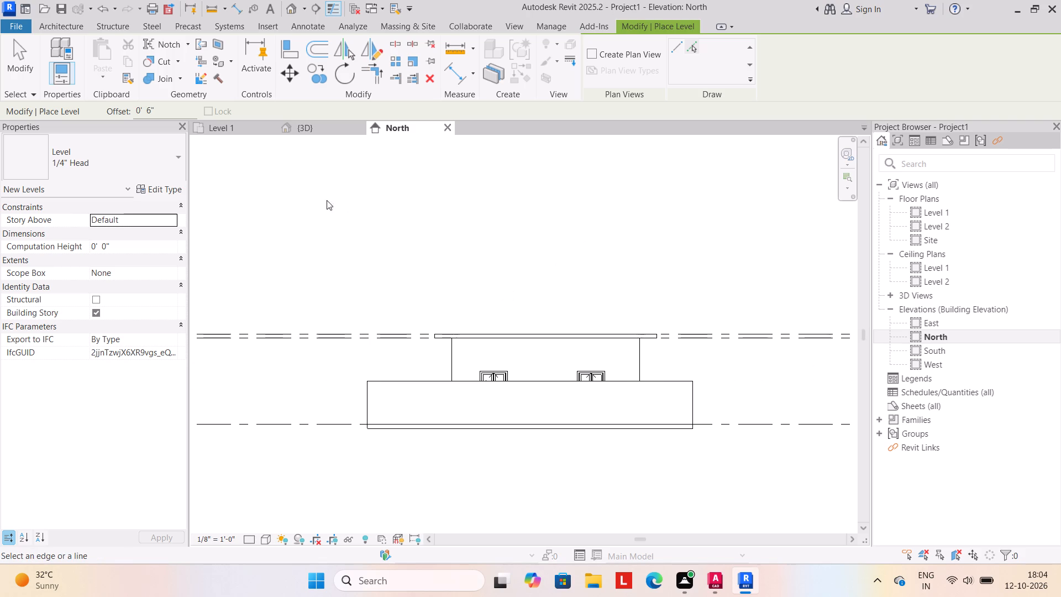
left_click(161, 111)
key("BackSpace")
key("BackSpace")
key("BackSpace")
key("BackSpace")
key("BackSpace")
key("BackSpace")
key("BackSpace")
key("BackSpace")
key("BackSpace")
key("BackSpace")
type("10'6\"")
key("Return")
left_click(689, 49)
scroll(718, 344, "up", 3)
left_click(684, 324)
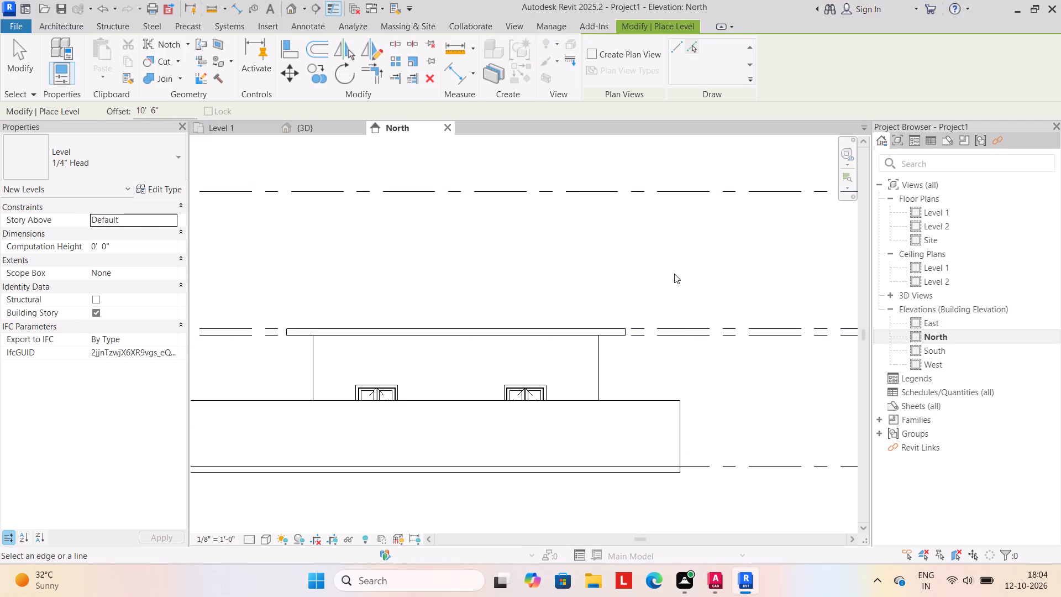
scroll(674, 274, "down", 4)
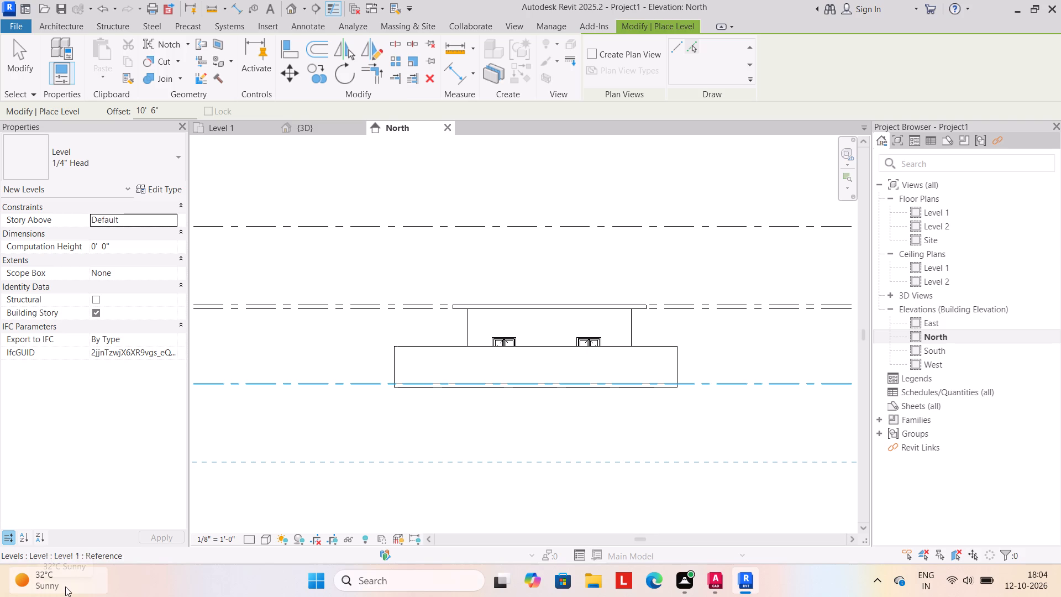
key("Escape")
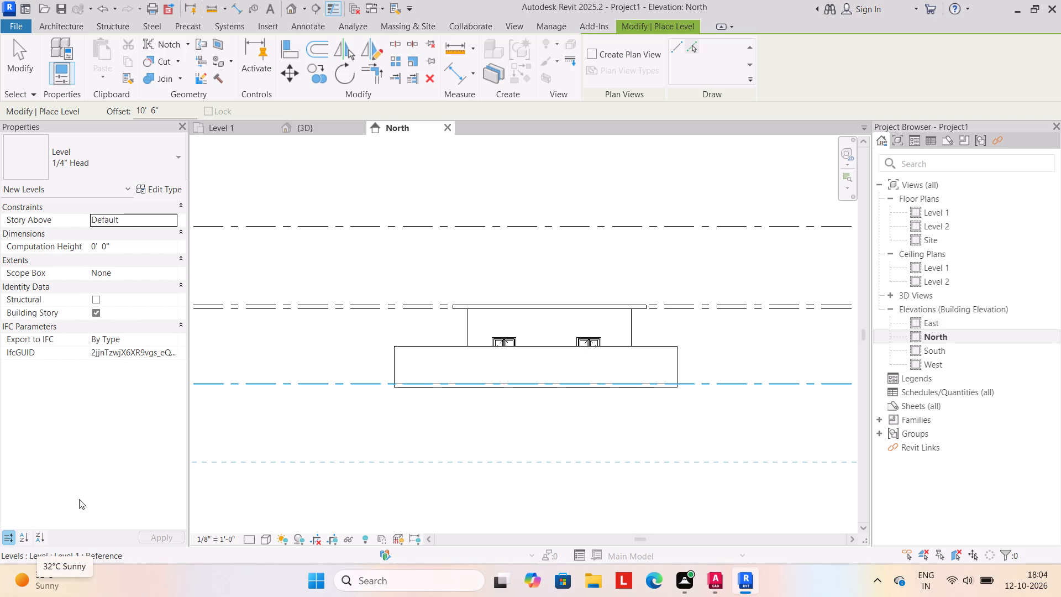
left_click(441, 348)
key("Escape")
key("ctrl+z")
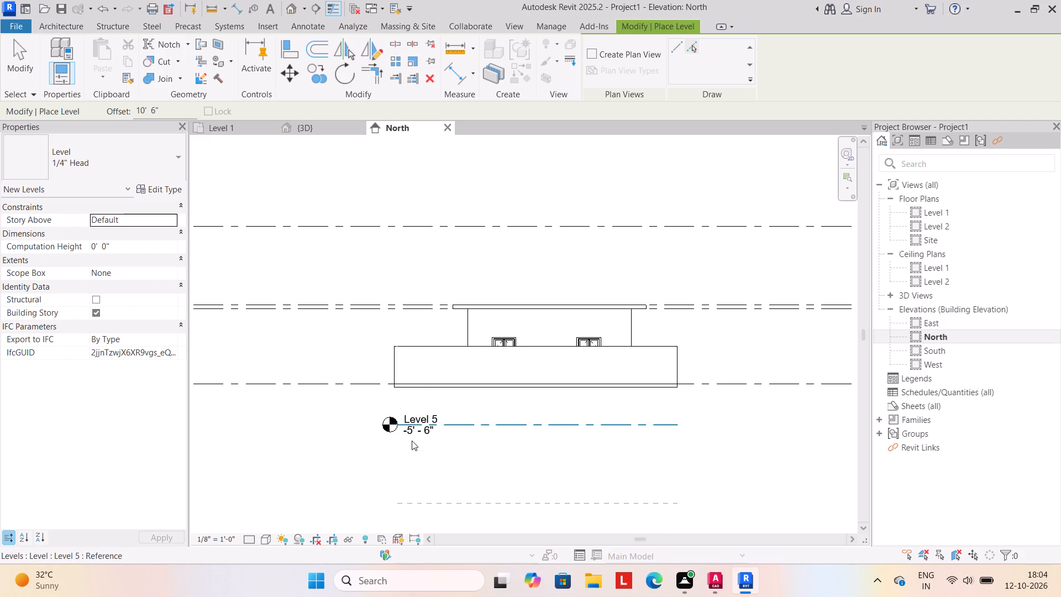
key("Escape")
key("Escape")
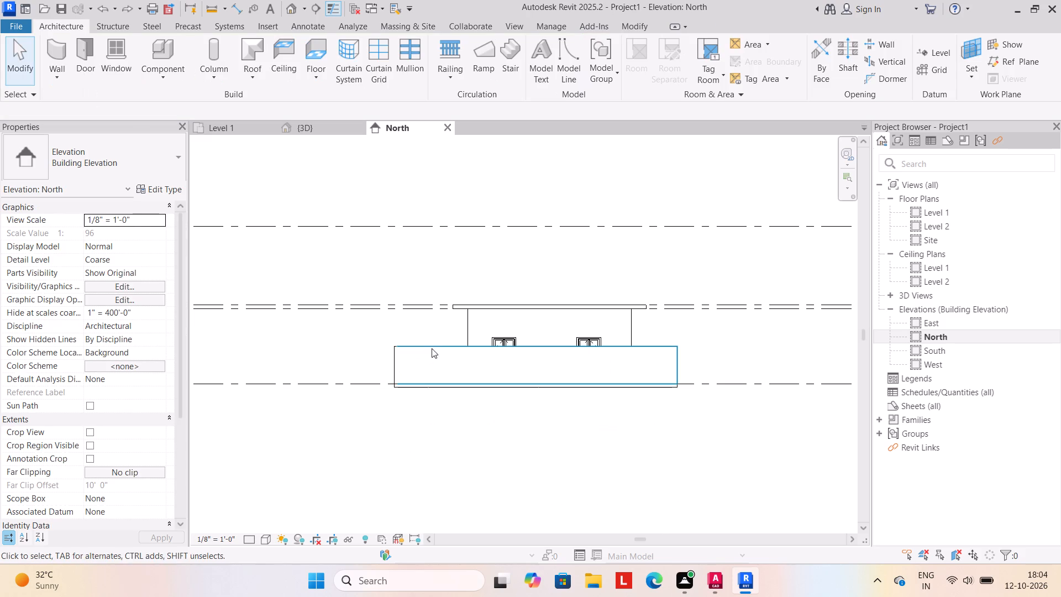
Temporarily hide the boundary walls in the North elevation so that the whole house front shows.
left_click(434, 348)
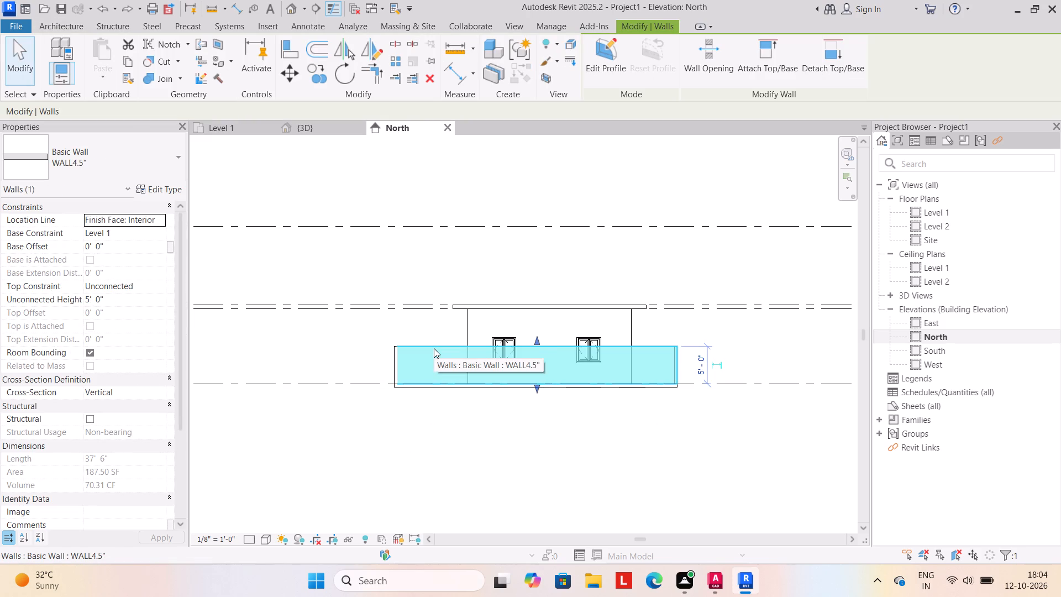
type("HH")
left_click(424, 349)
type("HH")
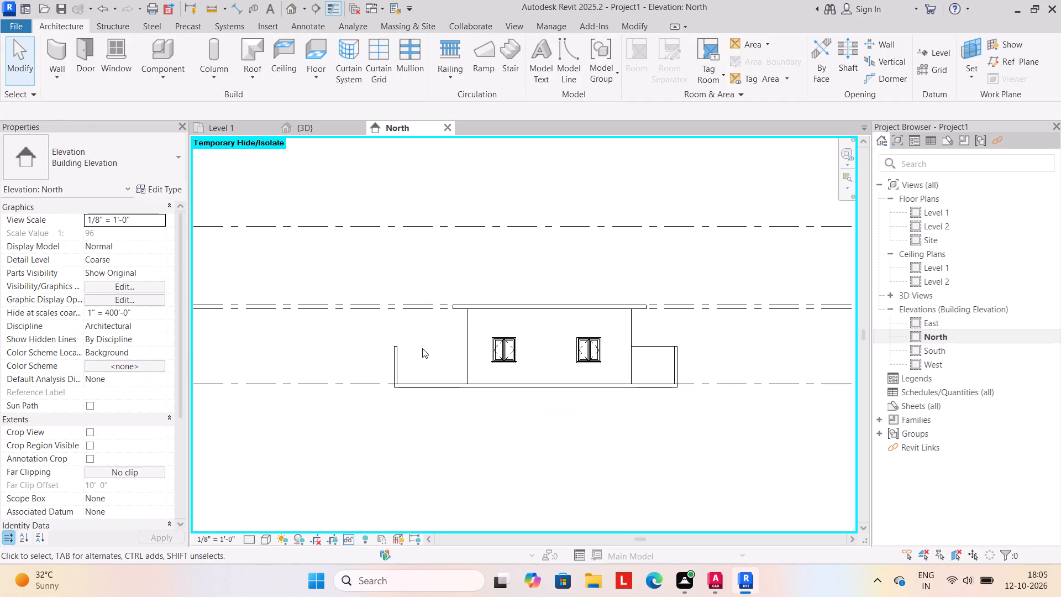
left_click(393, 357)
type("HH")
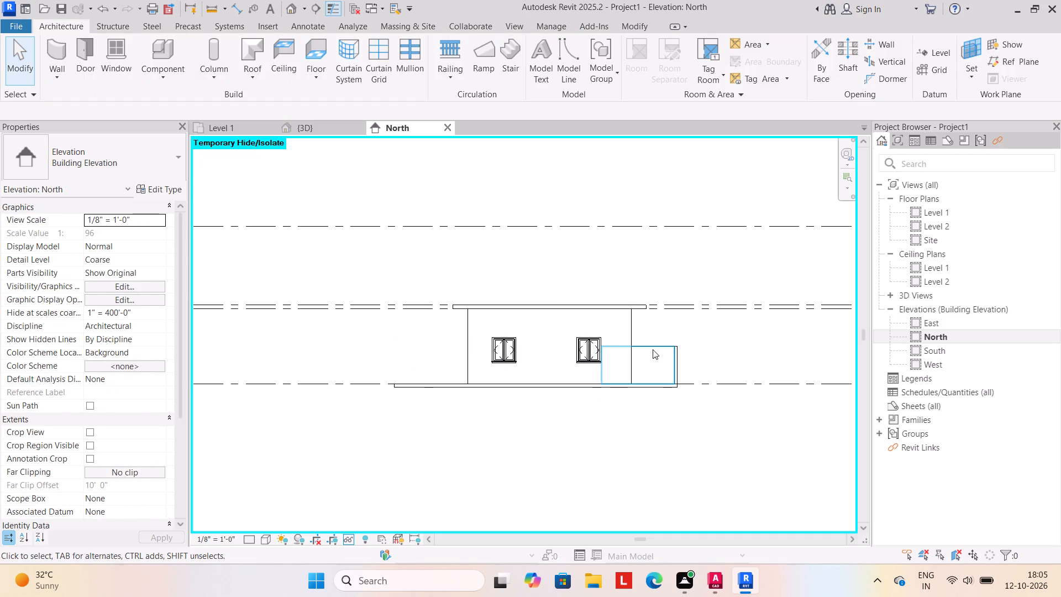
left_click_drag(654, 348, 656, 354)
key("h")
key("h")
key("h")
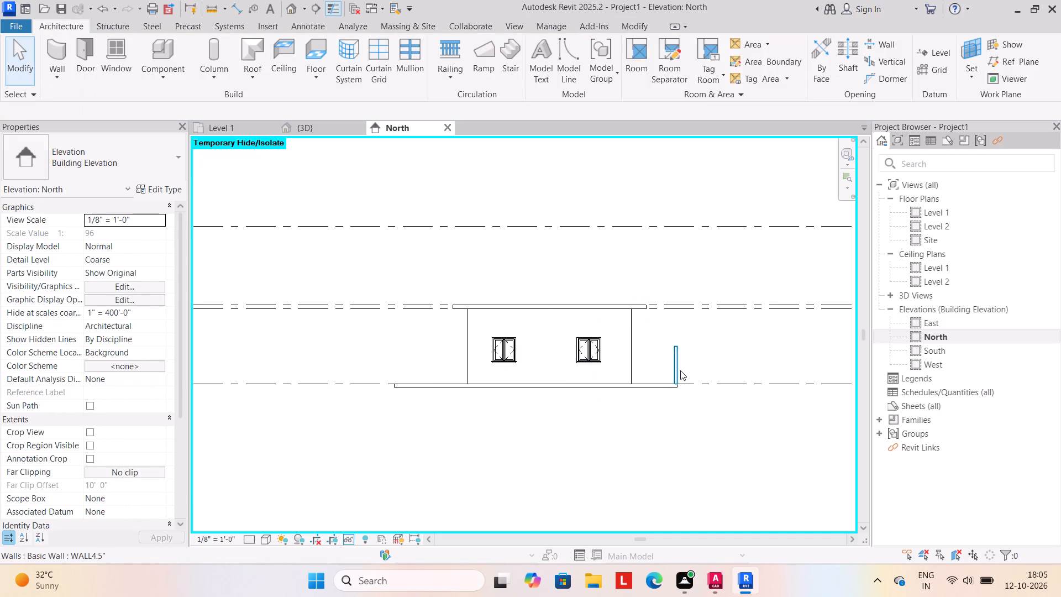
key("h")
left_click(673, 351)
key("h")
key("h")
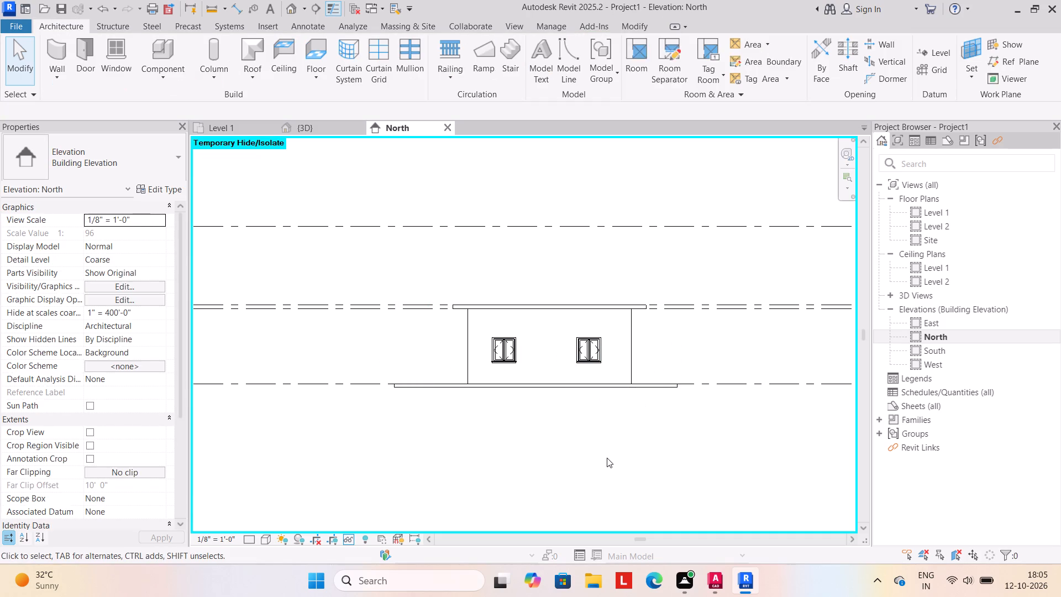
Add two more levels in the North elevation using Pick Lines, each 10' 6" above the previous one, starting from Level 4.
scroll(607, 459, "down", 3)
middle_click_drag(607, 460, 617, 489)
scroll(530, 364, "down", 4)
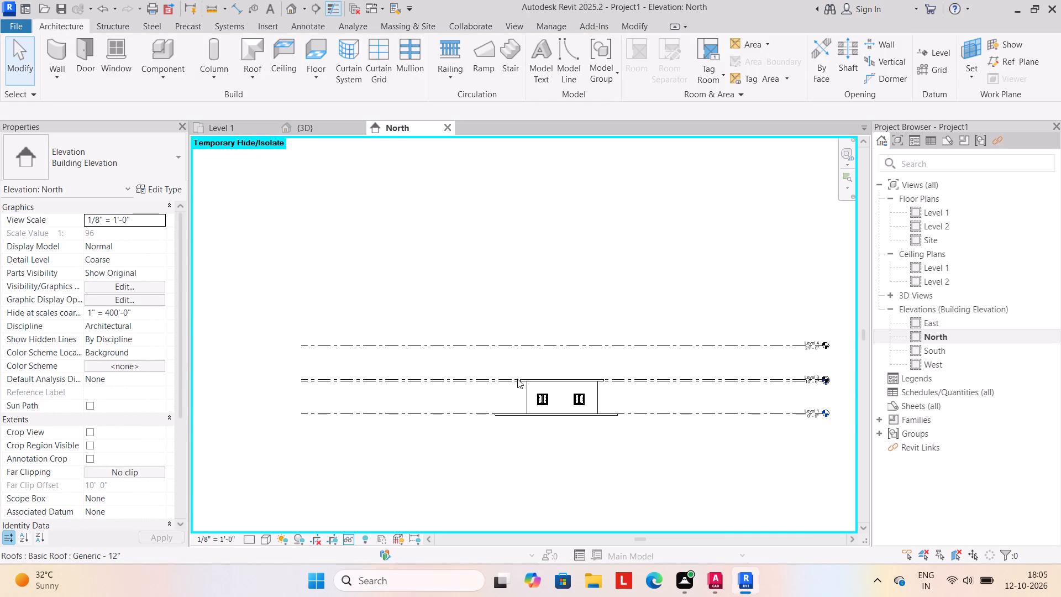
scroll(754, 357, "up", 3)
scroll(754, 357, "down", 1)
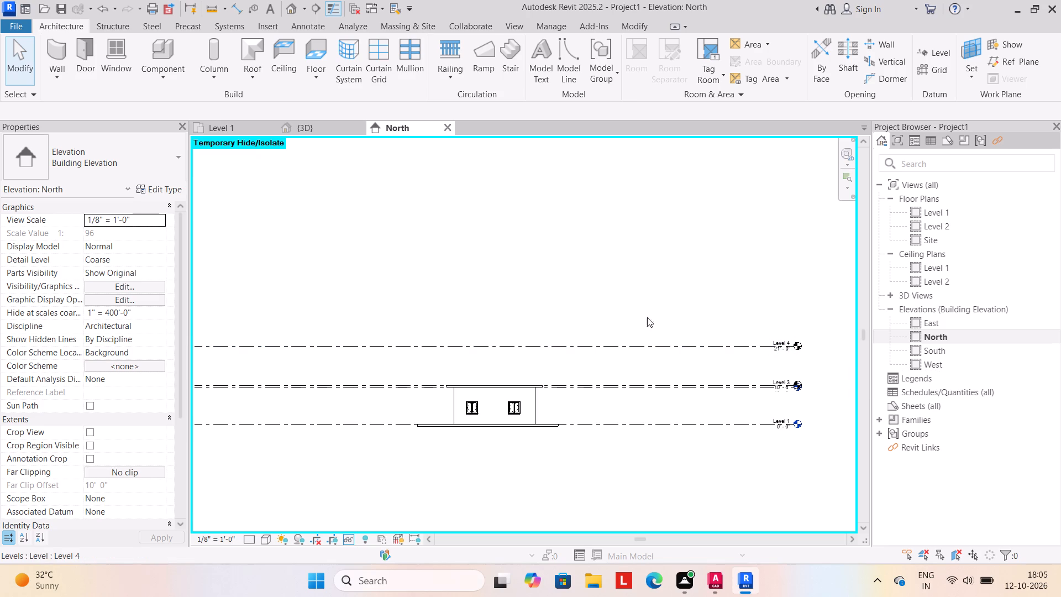
left_click(938, 51)
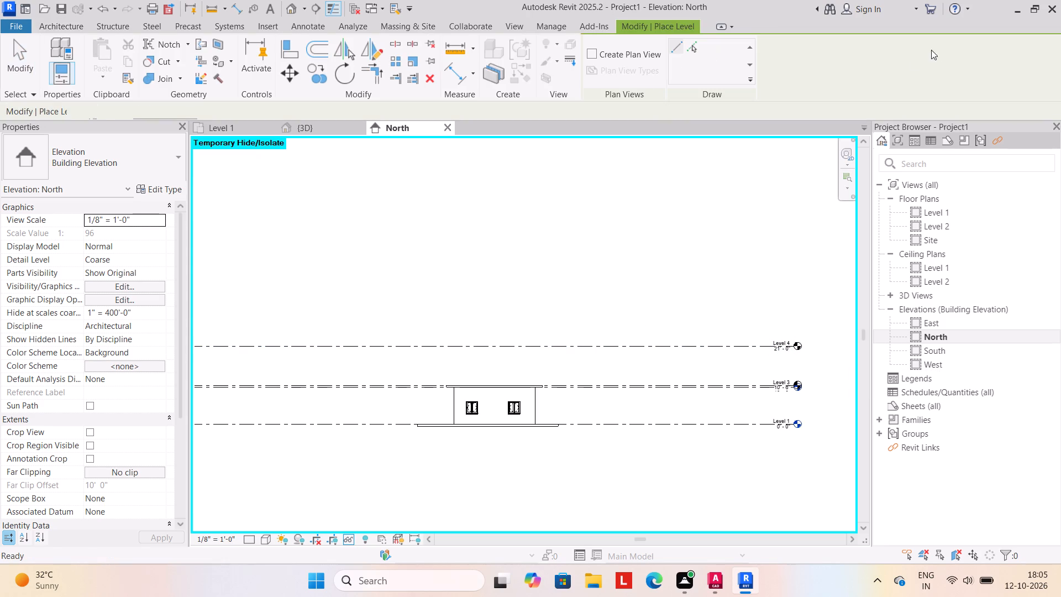
left_click(166, 113)
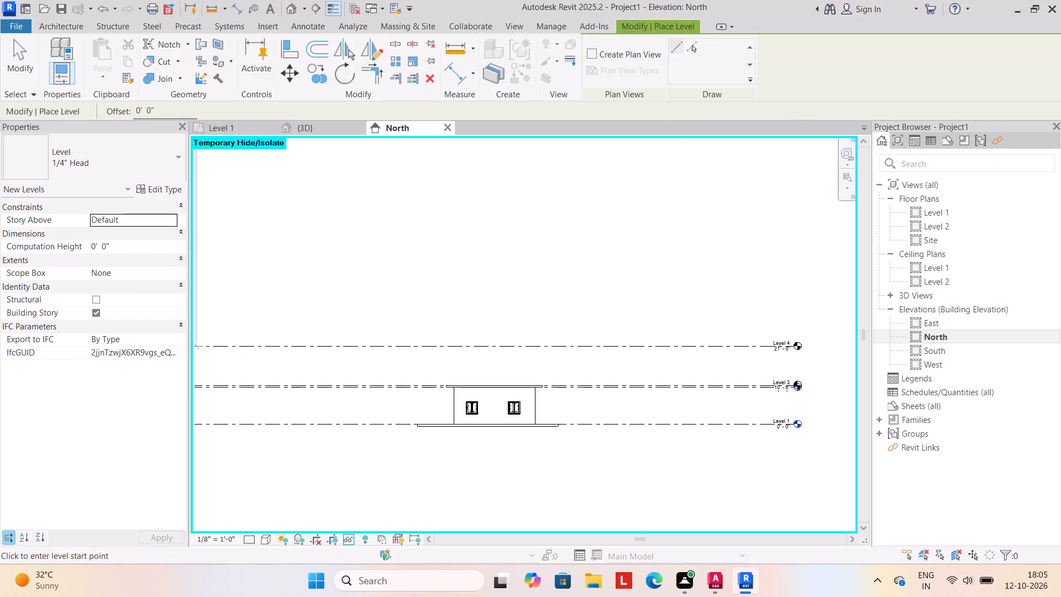
key("BackSpace")
key("BackSpace")
key("BackSpace")
key("BackSpace")
key("BackSpace")
key("BackSpace")
key("BackSpace")
key("BackSpace")
key("BackSpace")
key("BackSpace")
key("BackSpace")
key("BackSpace")
key("BackSpace")
type("10'6\"")
key("Return")
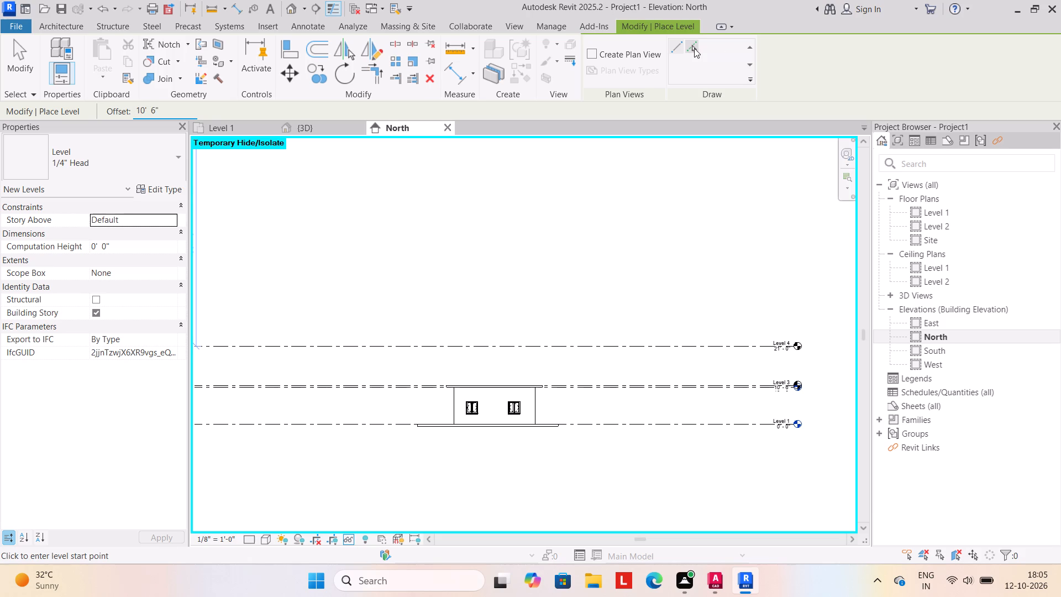
left_click(694, 47)
left_click(628, 342)
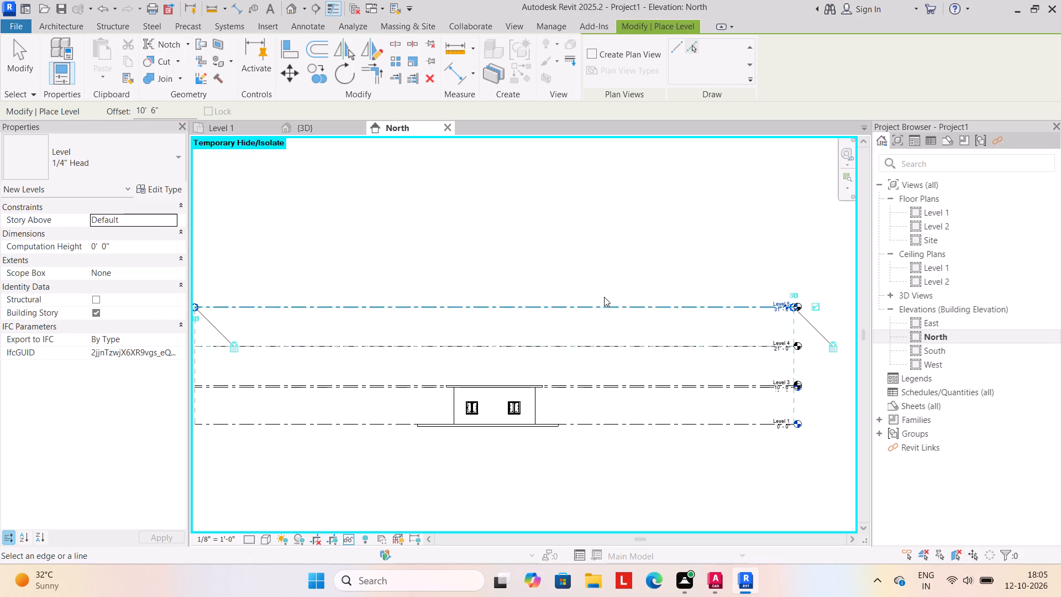
left_click(602, 304)
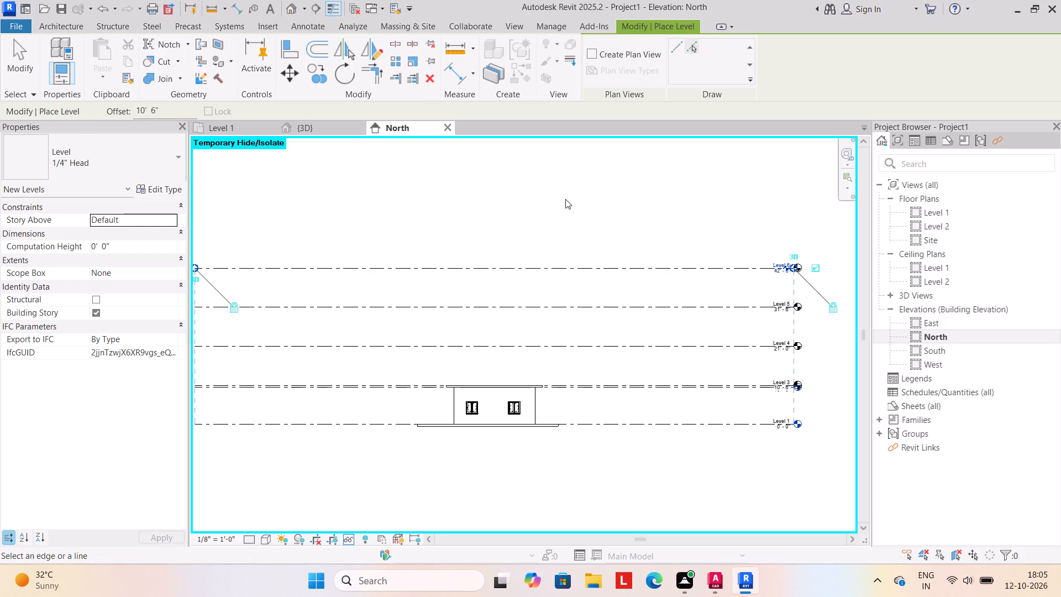
key("Escape")
key("Escape")
key("Escape")
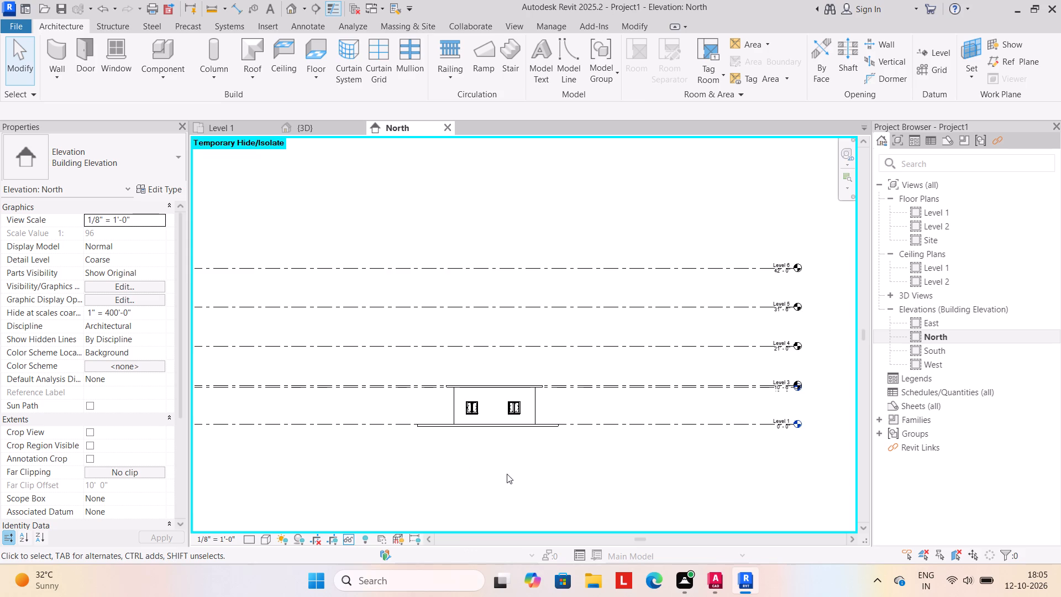
Copy the ground storey's walls, openings, furniture and roof, without the base slab, and paste them aligned to Levels 3 and 4.
scroll(507, 474, "up", 3)
left_click(394, 315)
left_click_drag(394, 315, 583, 409)
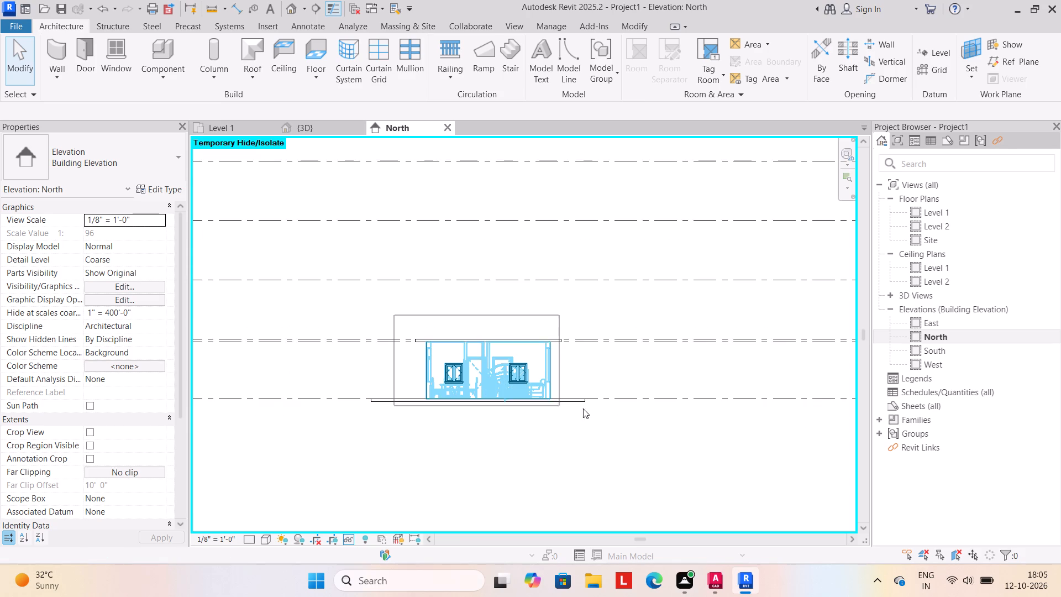
left_click_drag(583, 409, 612, 399)
scroll(503, 377, "down", 2)
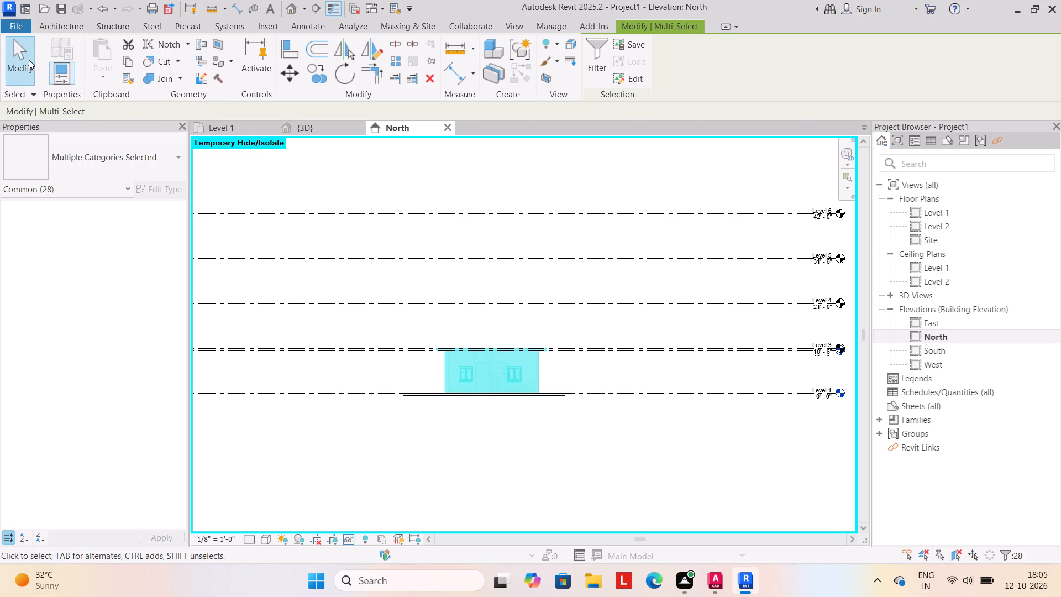
left_click(130, 63)
left_click(101, 78)
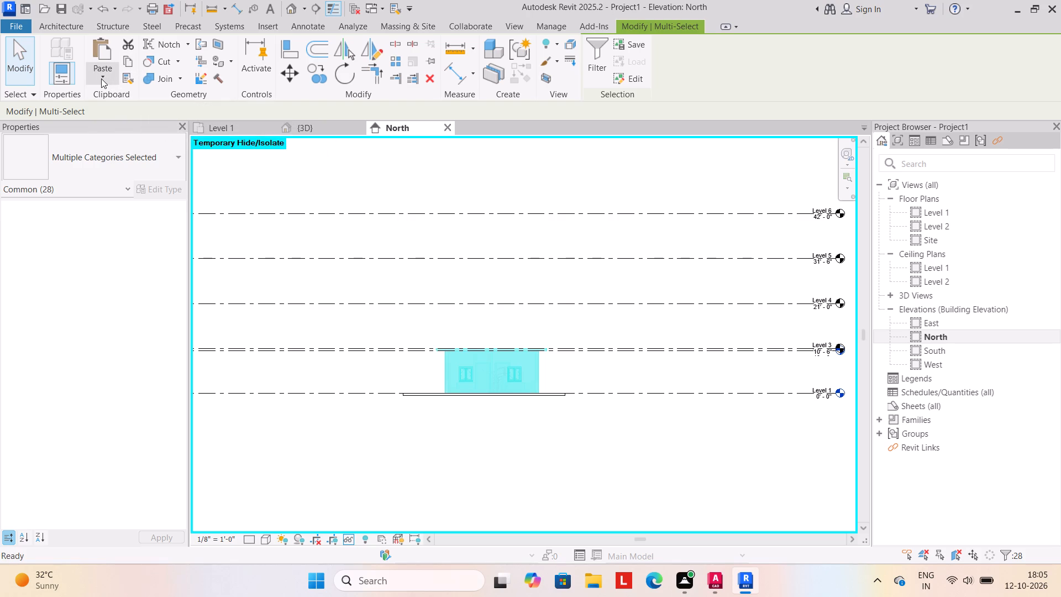
left_click(183, 125)
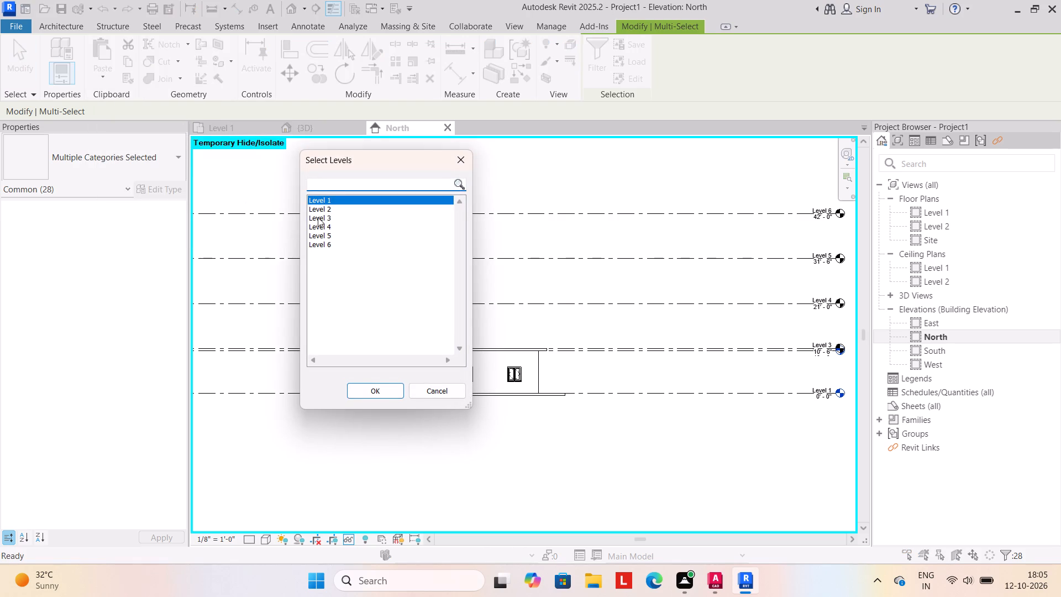
left_click(319, 217)
left_click(333, 225, "ctrl")
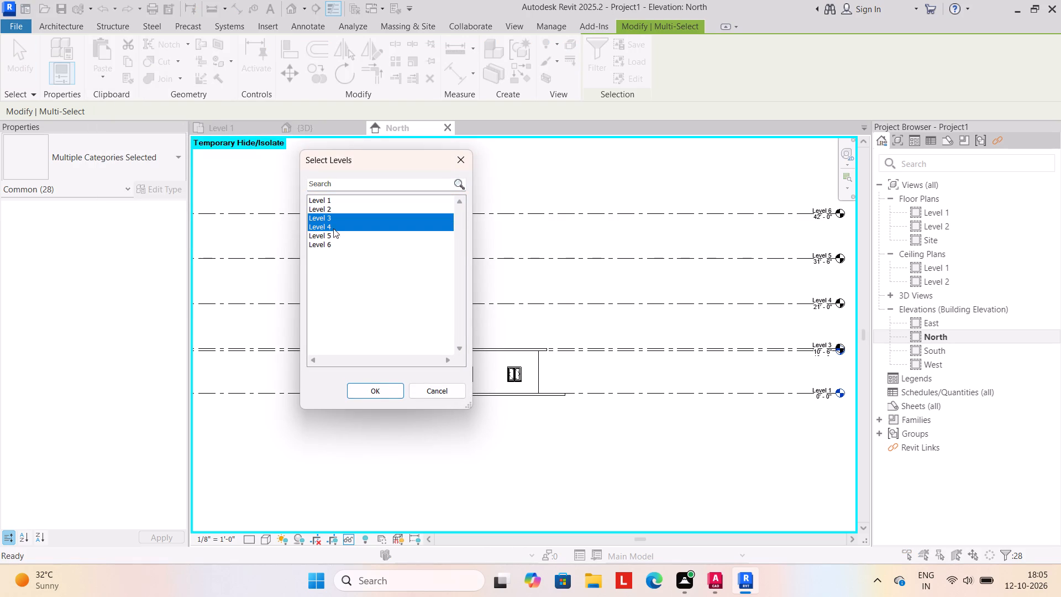
left_click(374, 395)
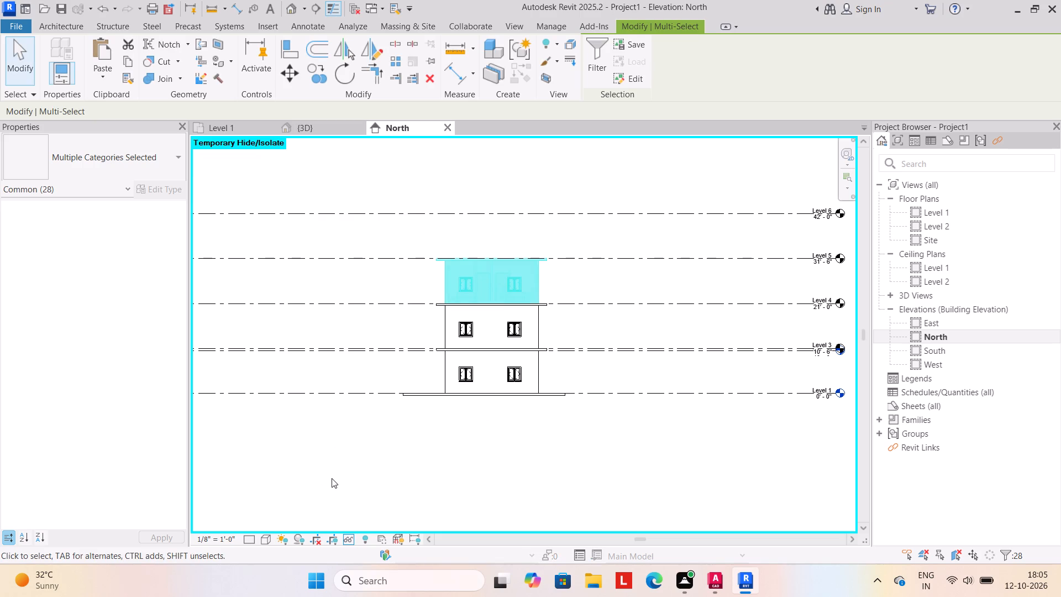
left_click(332, 478)
On the Level 1 plan, sketch a rectangular railing path of 25' 10 1/2" by 33' 9 1/2" along the slab outline, with base level Level 2.
left_click(317, 130)
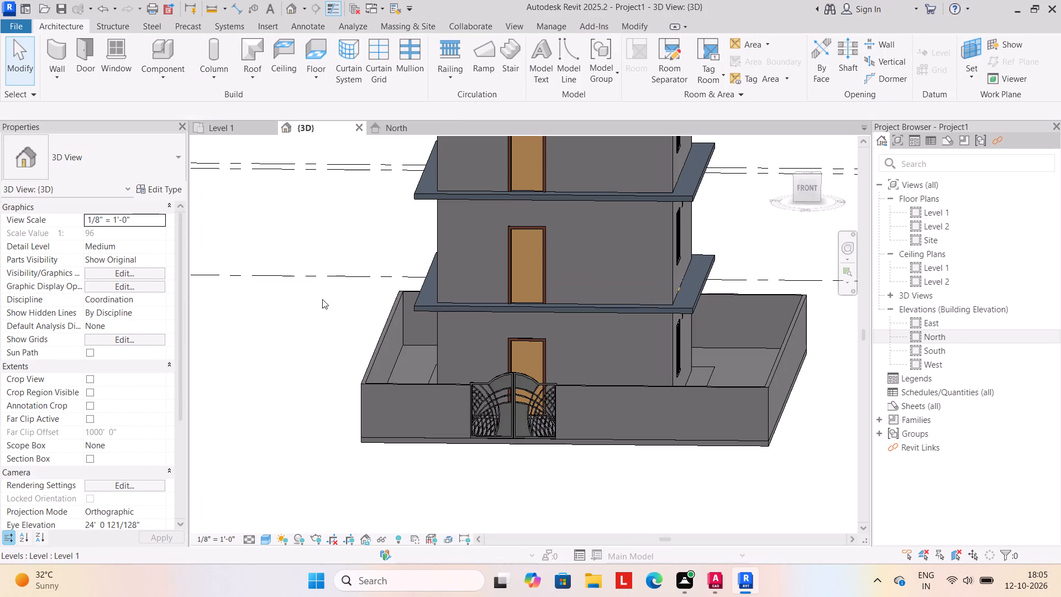
scroll(322, 357, "down", 1)
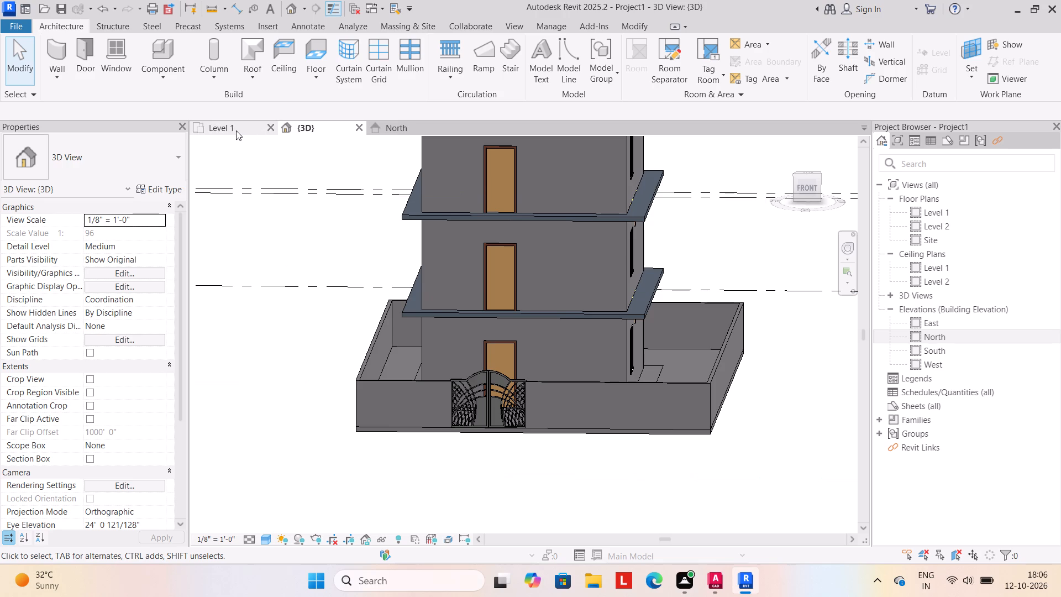
left_click(234, 126)
scroll(391, 300, "down", 3)
middle_click_drag(394, 304, 441, 341)
scroll(441, 341, "down", 2)
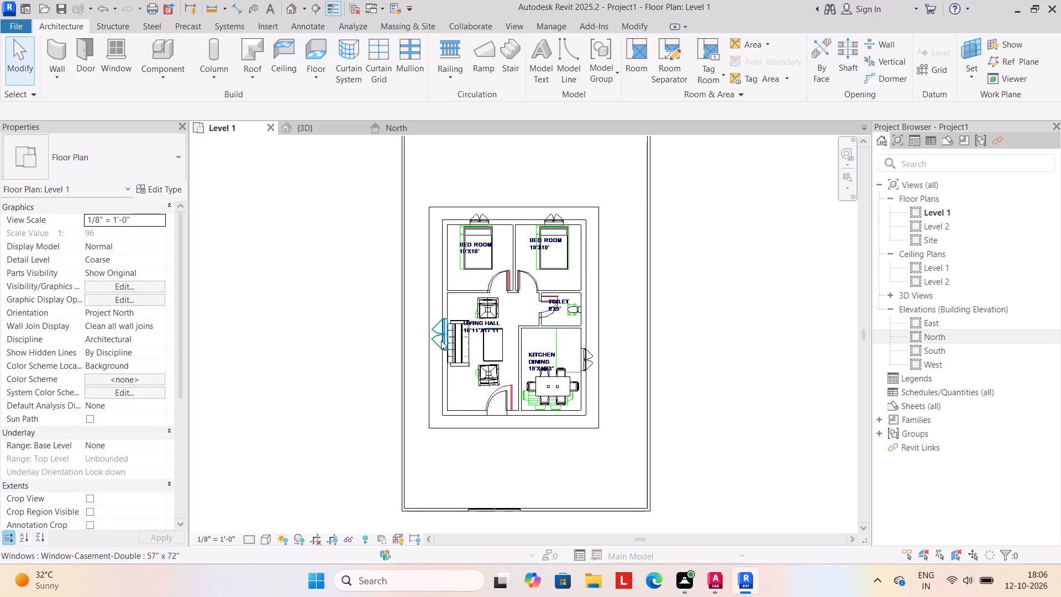
left_click(453, 76)
left_click(461, 95)
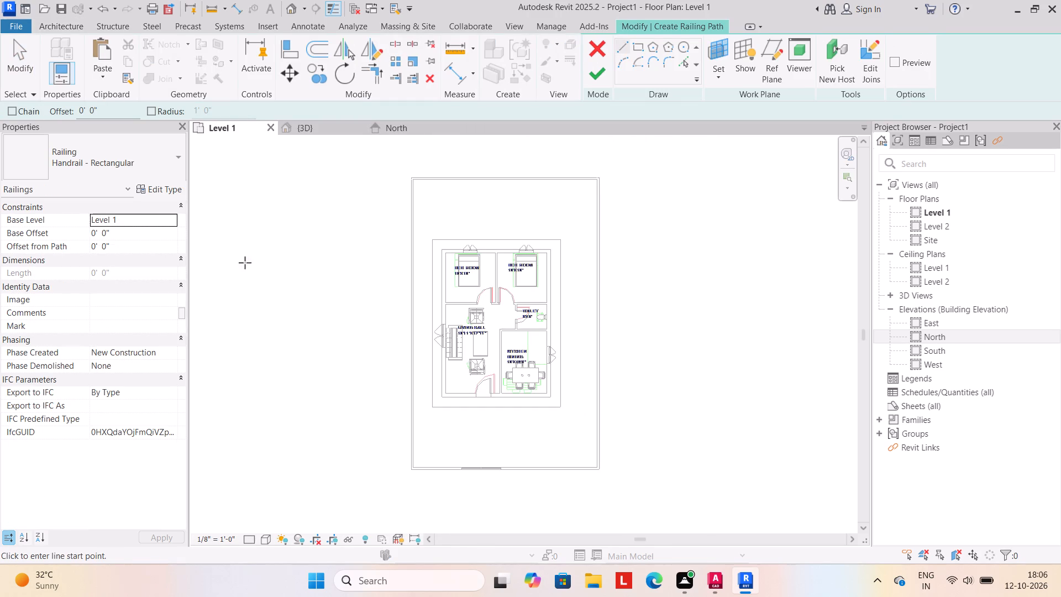
left_click(636, 46)
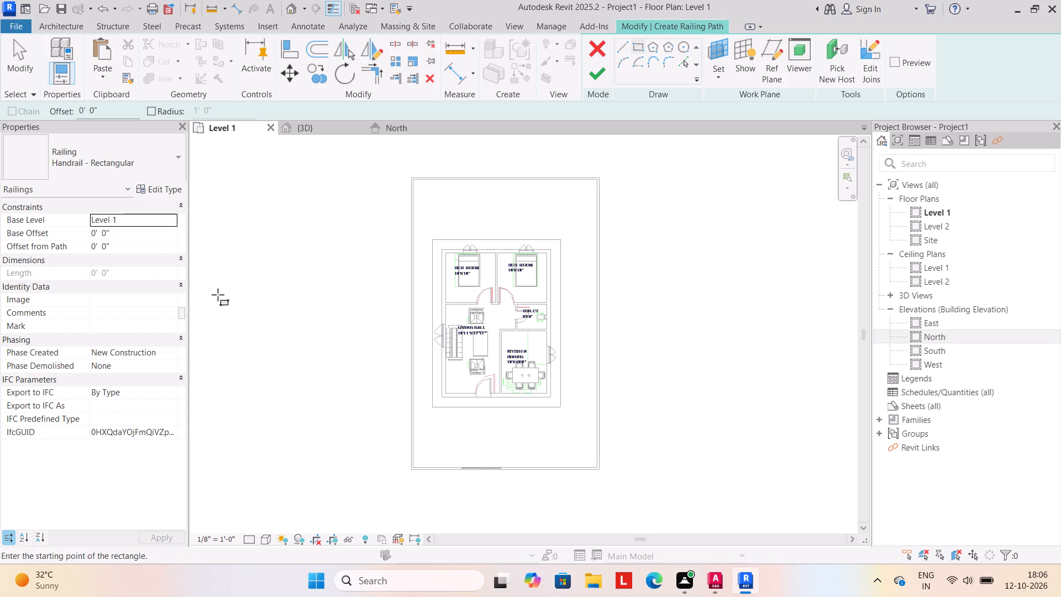
left_click(164, 223)
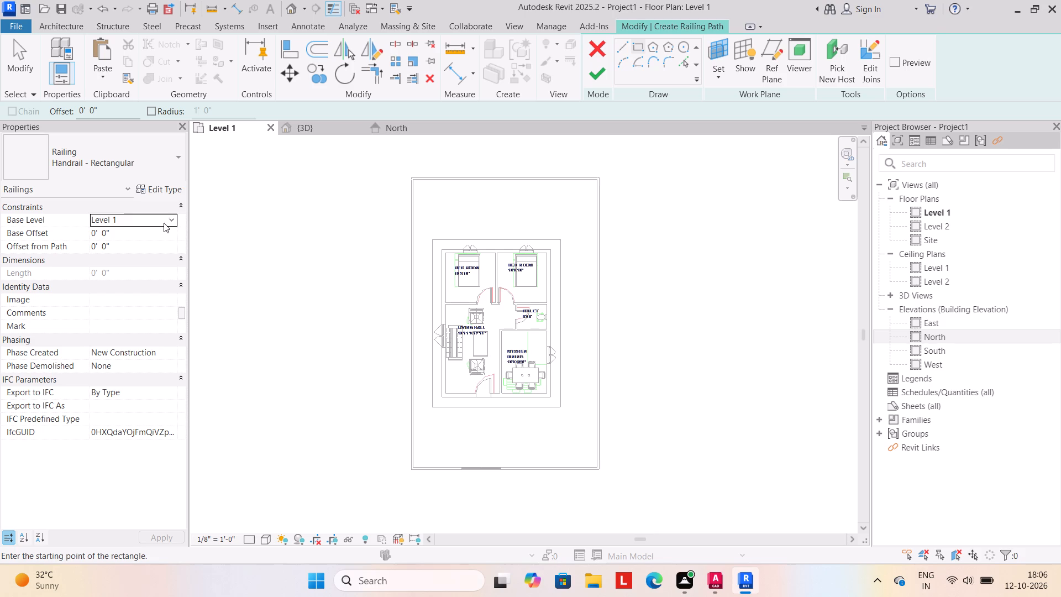
left_click(171, 216)
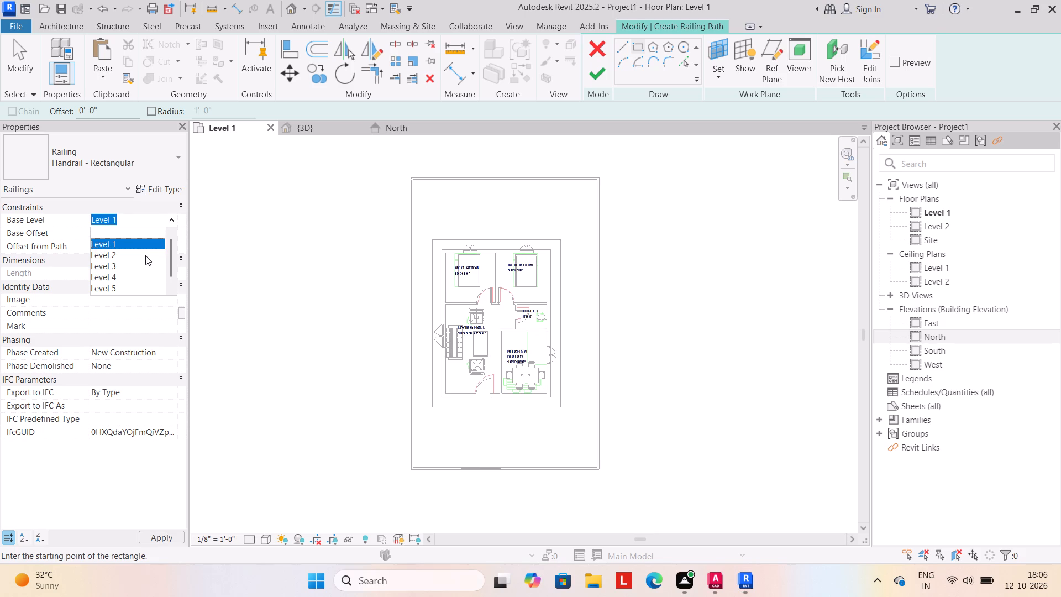
left_click(145, 255)
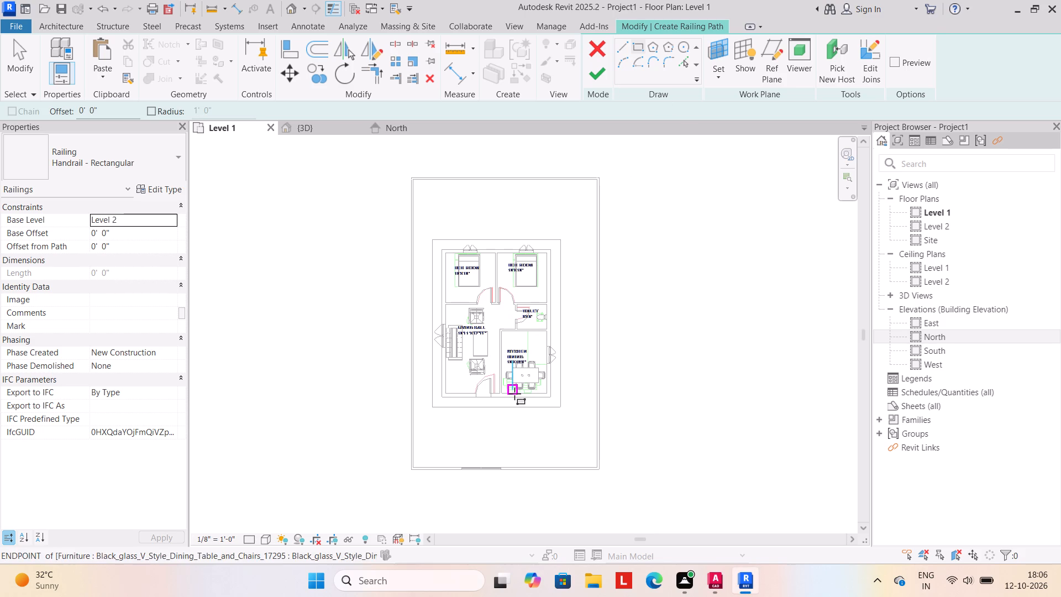
scroll(464, 271, "up", 3)
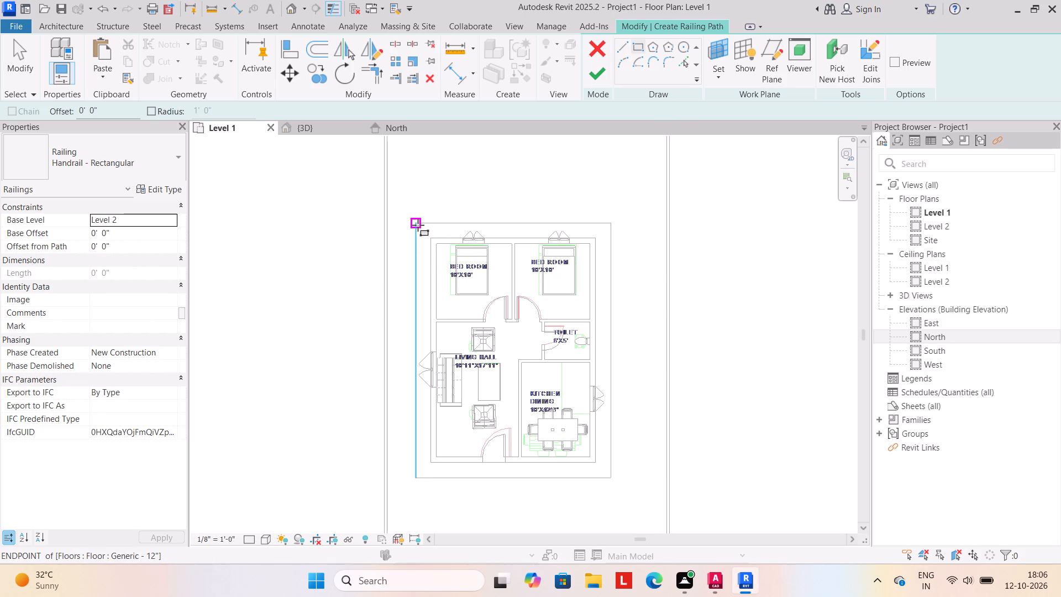
left_click(418, 225)
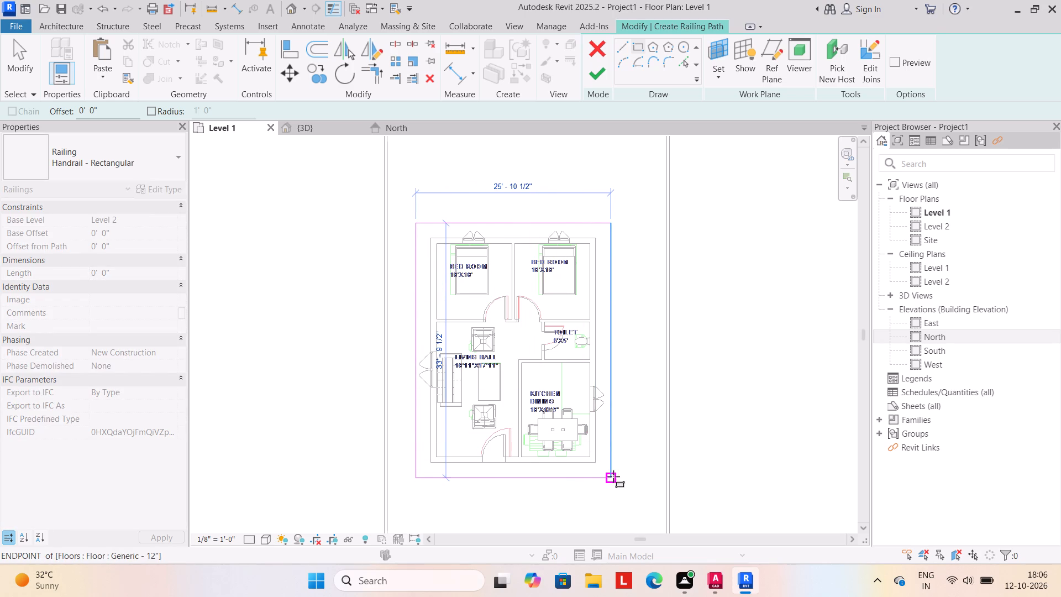
left_click(613, 476)
left_click(596, 76)
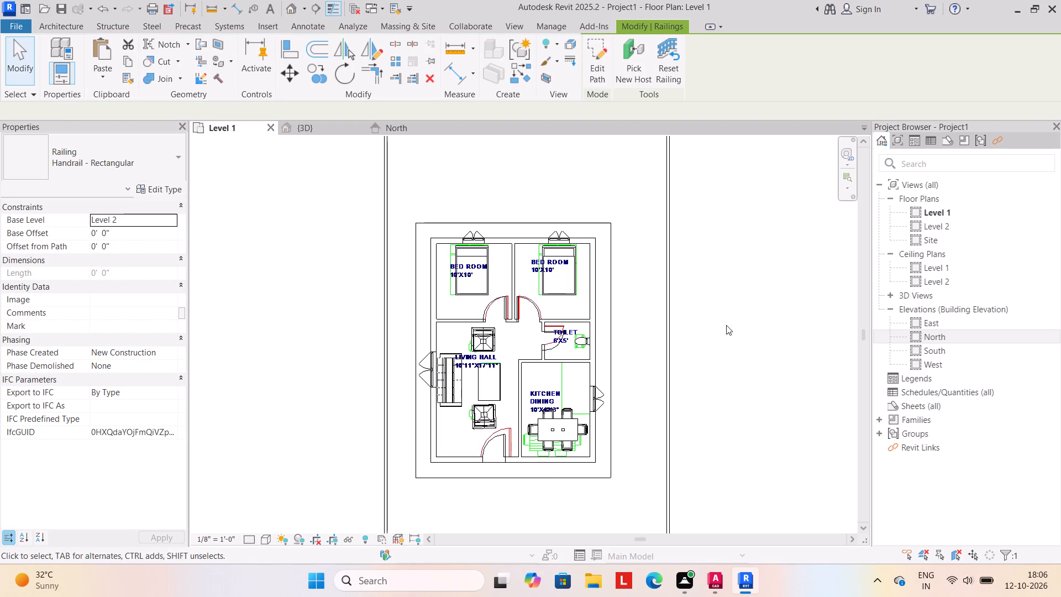
In the 3D view, copy the first-floor balcony railing and paste it aligned to Level 4.
left_click(302, 128)
left_click(297, 337)
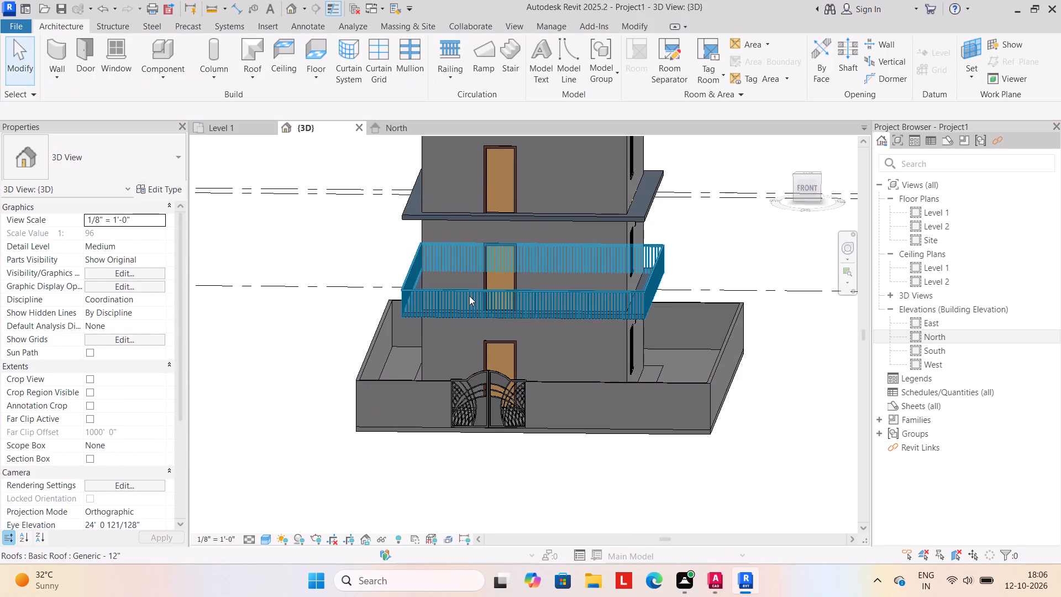
left_click(469, 301)
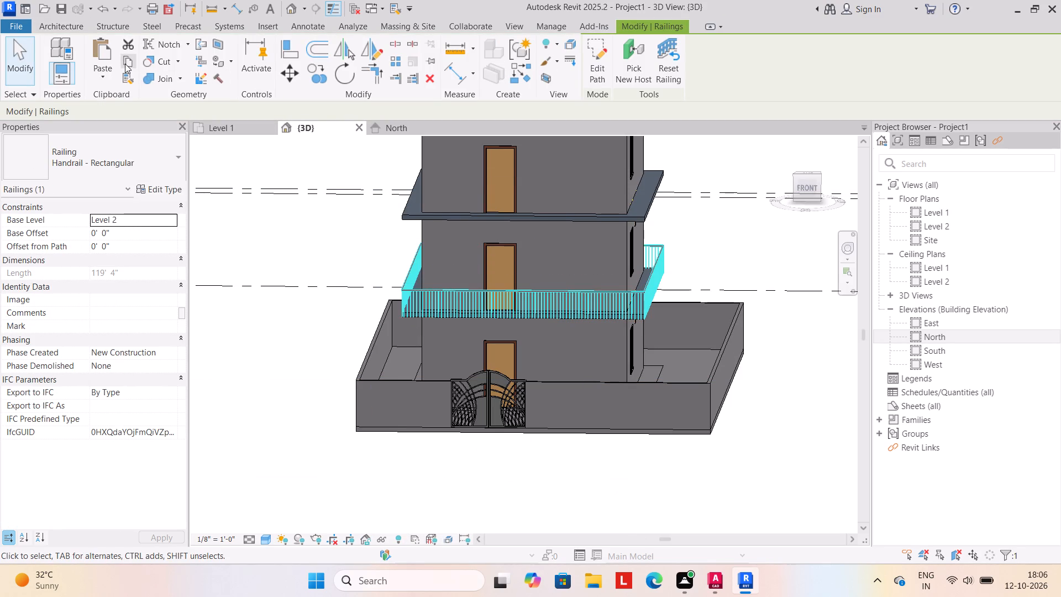
left_click(125, 64)
left_click(104, 80)
left_click(145, 128)
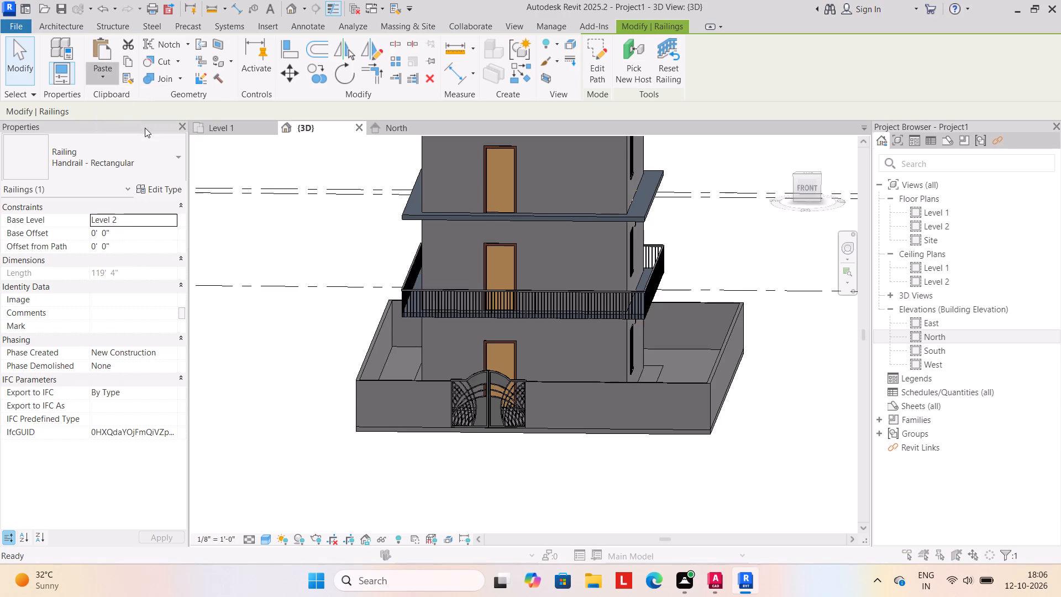
left_click(330, 227)
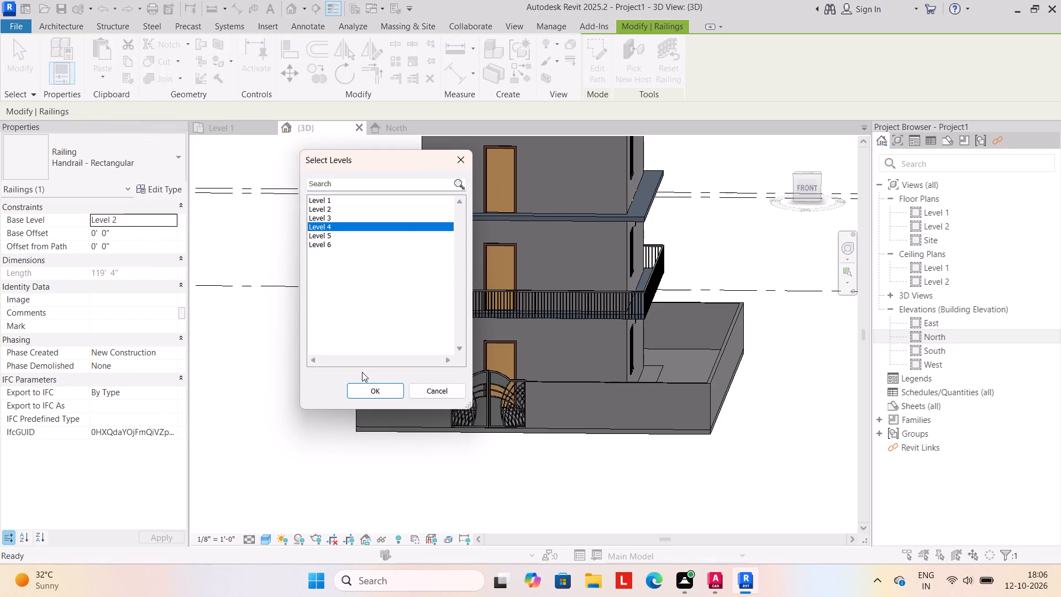
left_click(368, 394)
key("Escape")
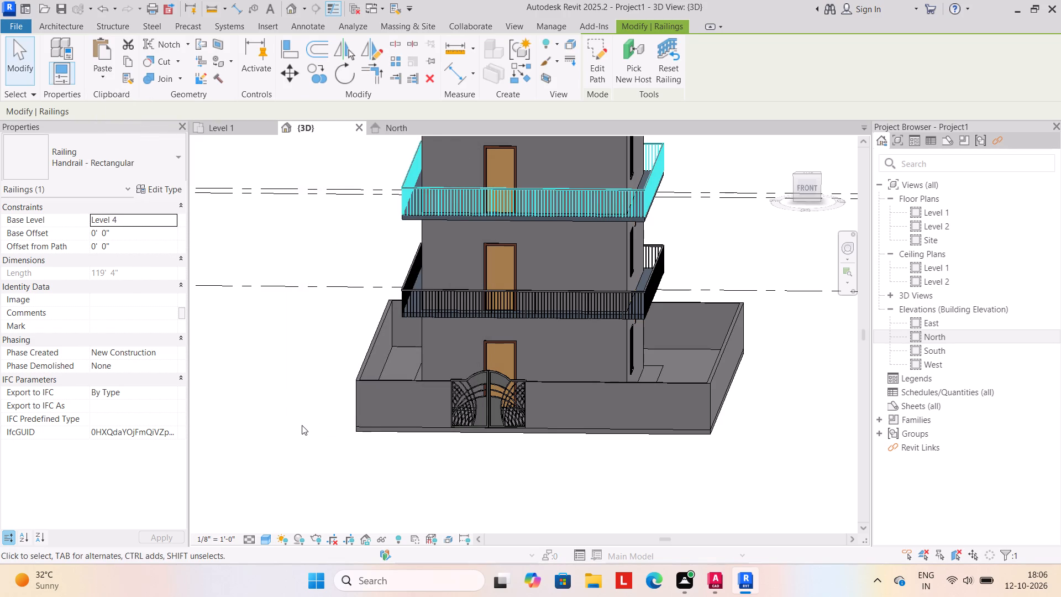
key("Escape")
scroll(312, 438, "down", 3)
key("Escape")
On the Level 1 plan, draw a rectangular WALL9" parapet offset 2' outside the house's outer walls, with base constraint Level 5 and unconnected height 5'.
middle_click_drag(416, 504, 432, 471, "shift")
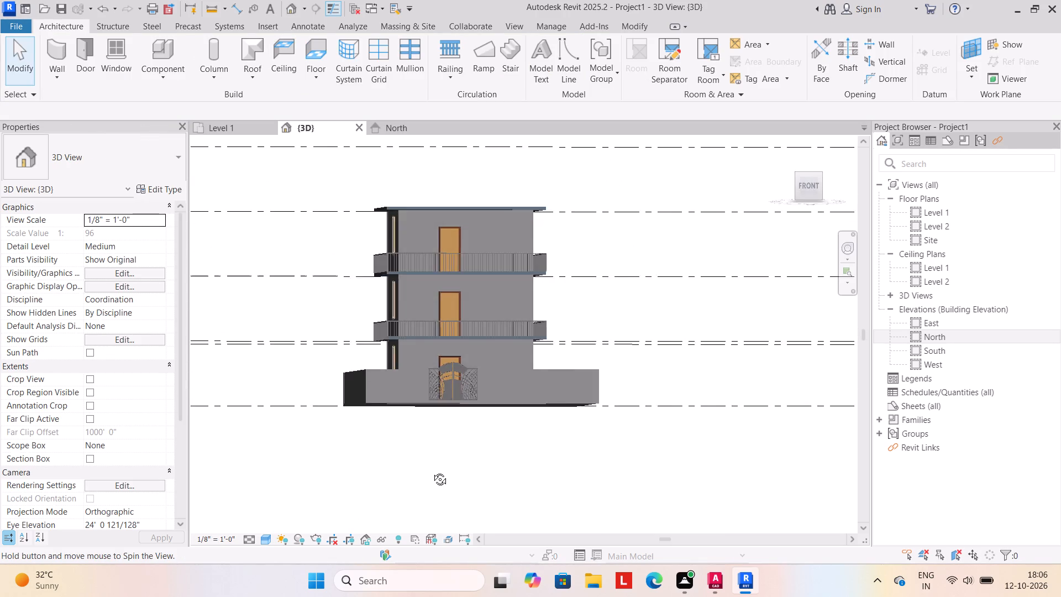
middle_click_drag(432, 471, 405, 485, "shift")
left_click(225, 123)
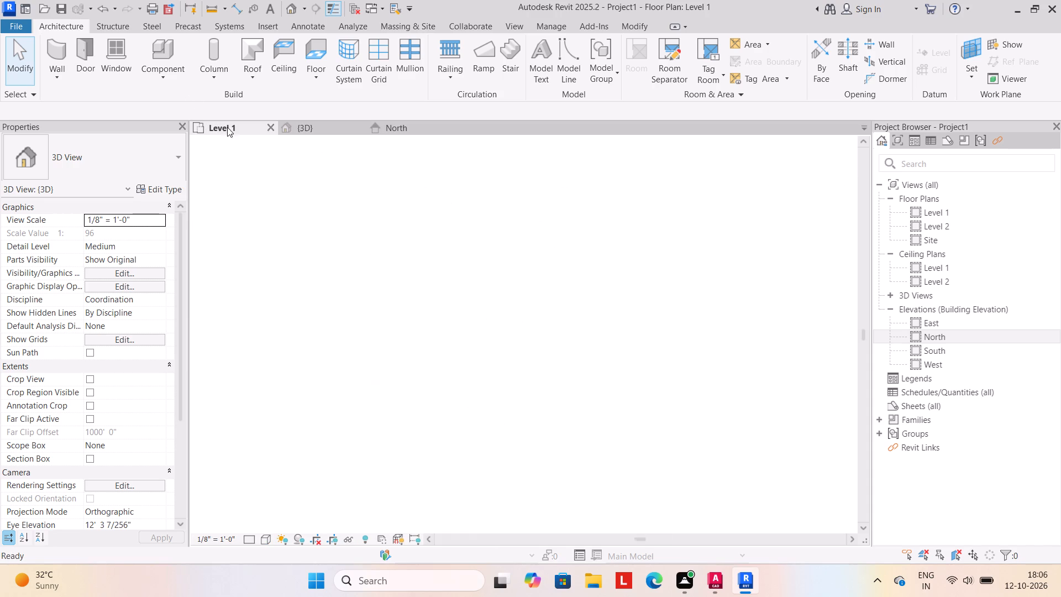
scroll(409, 413, "down", 2)
middle_click_drag(407, 418, 448, 412)
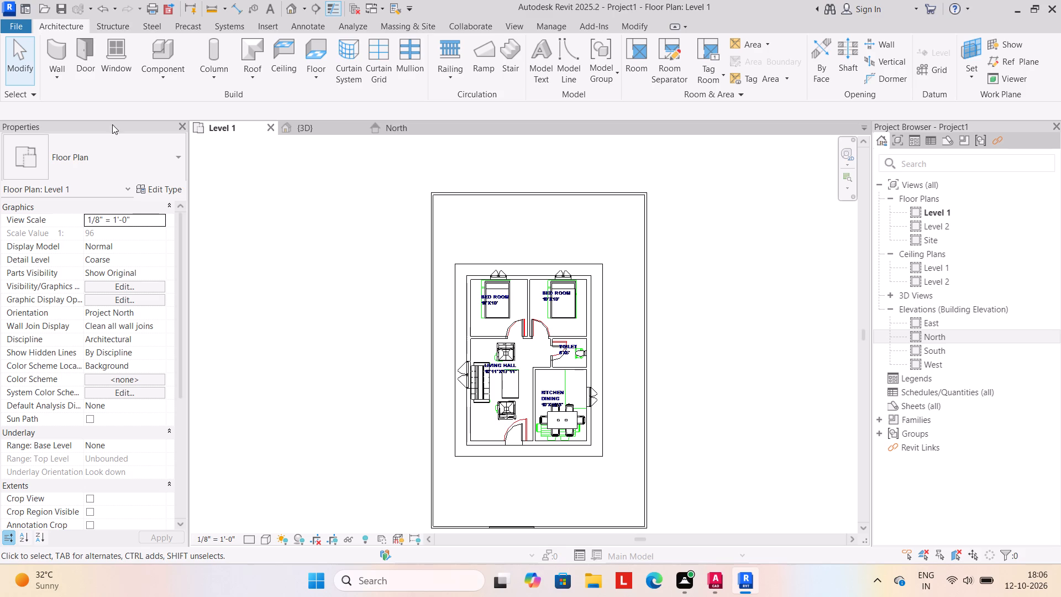
left_click(55, 78)
left_click(83, 93)
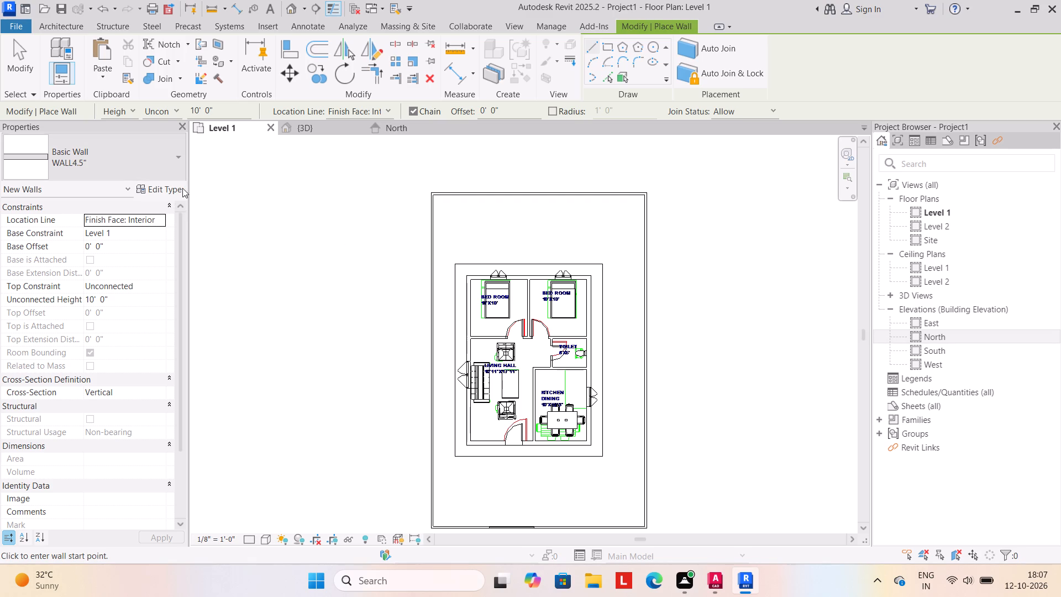
left_click(177, 153)
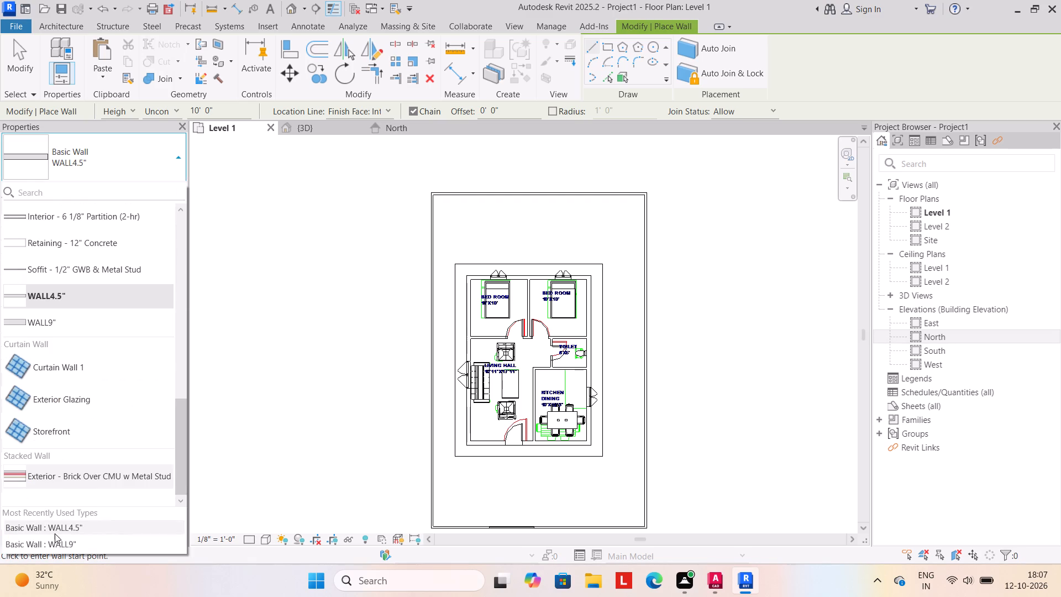
left_click(59, 544)
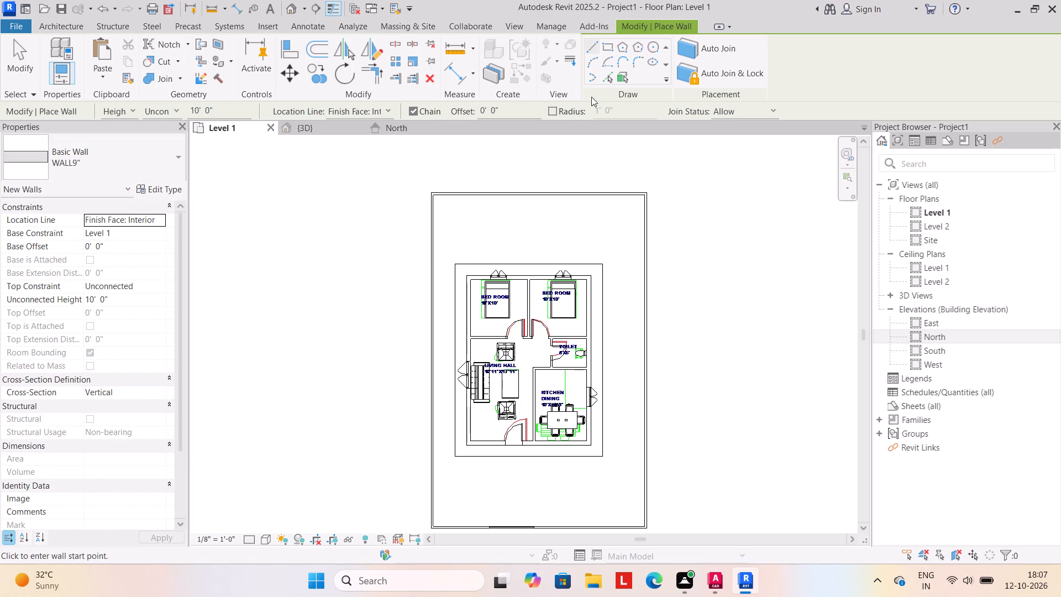
left_click(607, 46)
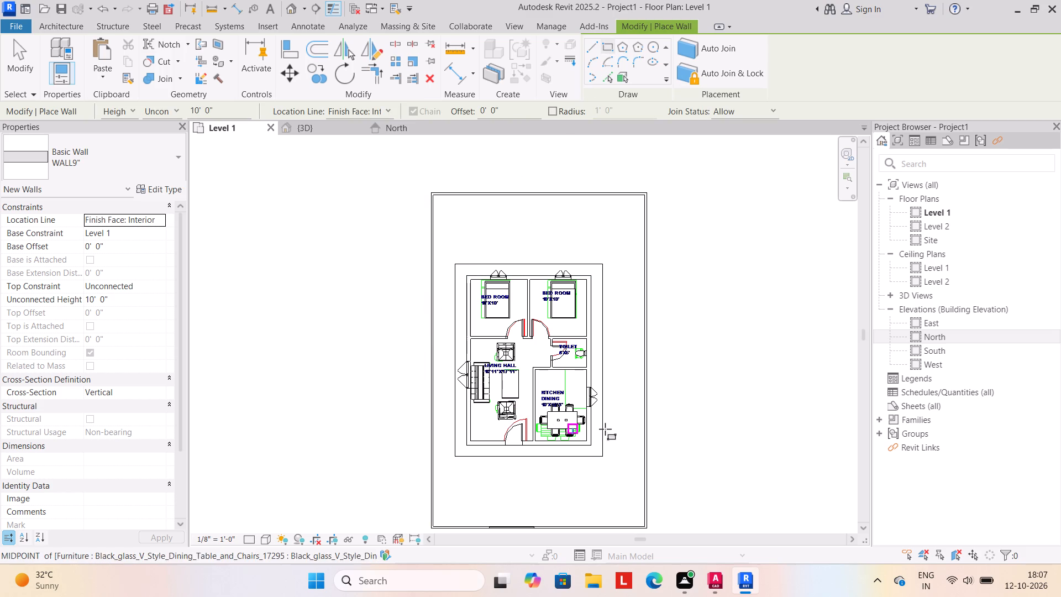
left_click(512, 108)
key("BackSpace")
key("BackSpace")
key("BackSpace")
key("BackSpace")
key("BackSpace")
key("BackSpace")
key("BackSpace")
key("BackSpace")
key("BackSpace")
key("BackSpace")
key("BackSpace")
key("BackSpace")
key("BackSpace")
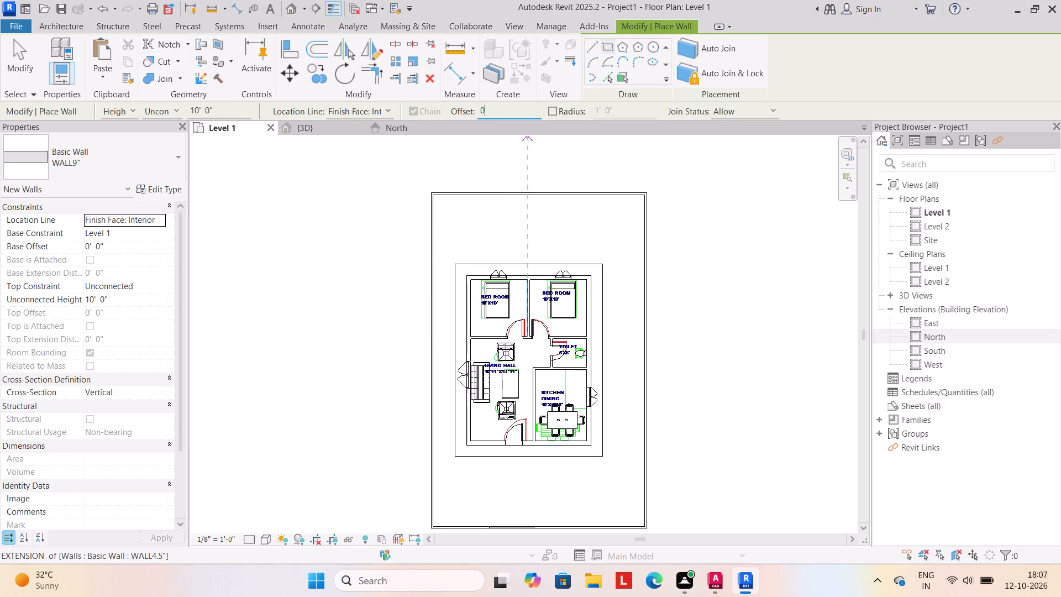
key("3")
key("BackSpace")
type("2'")
key("Return")
left_click(160, 236)
left_click(132, 291)
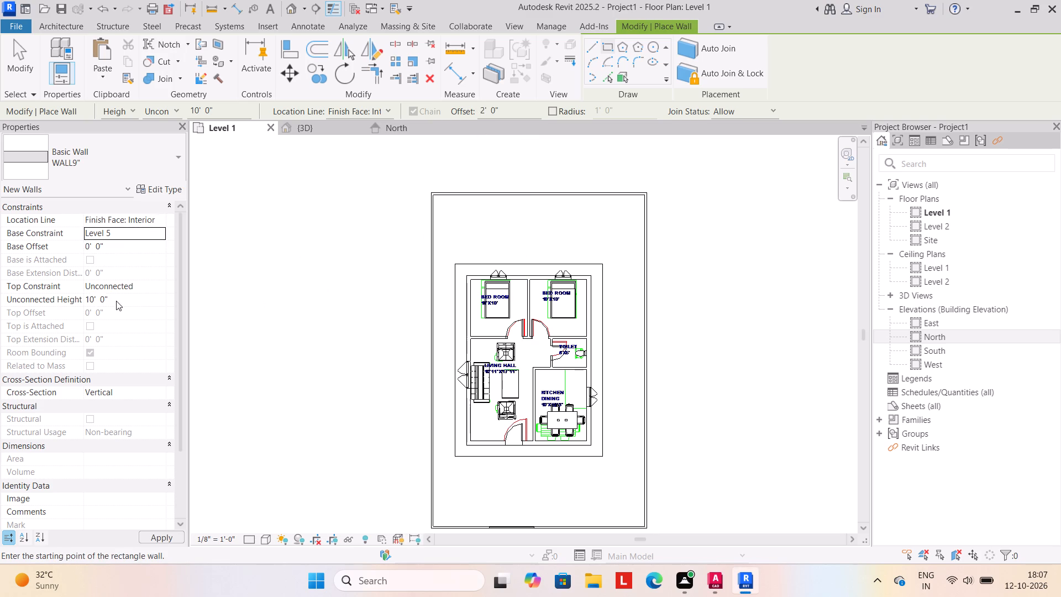
left_click(122, 301)
type("5'")
key("Return")
left_click(465, 277)
left_click(591, 445)
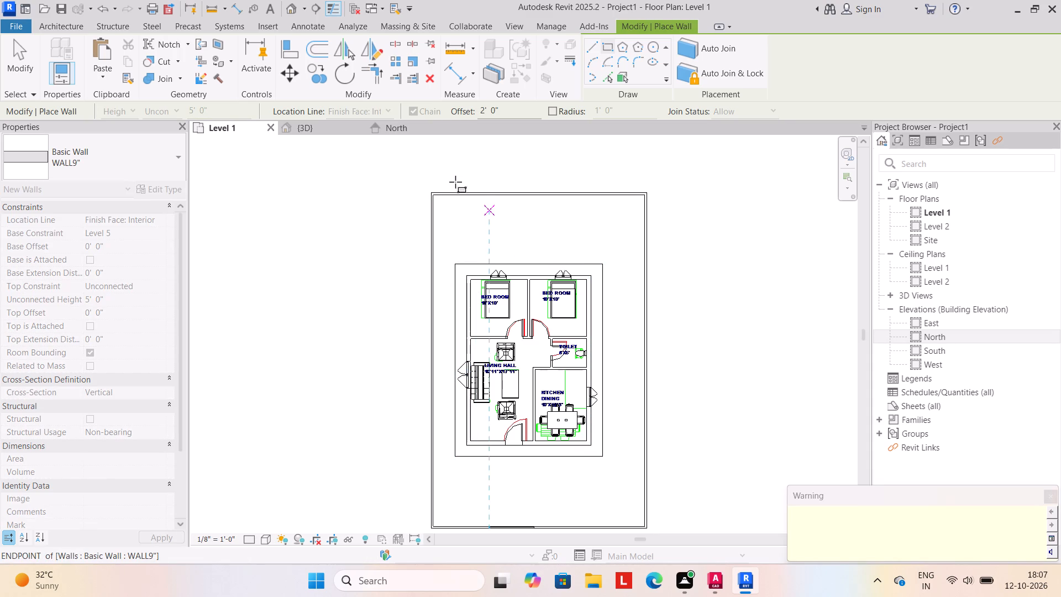
left_click(321, 132)
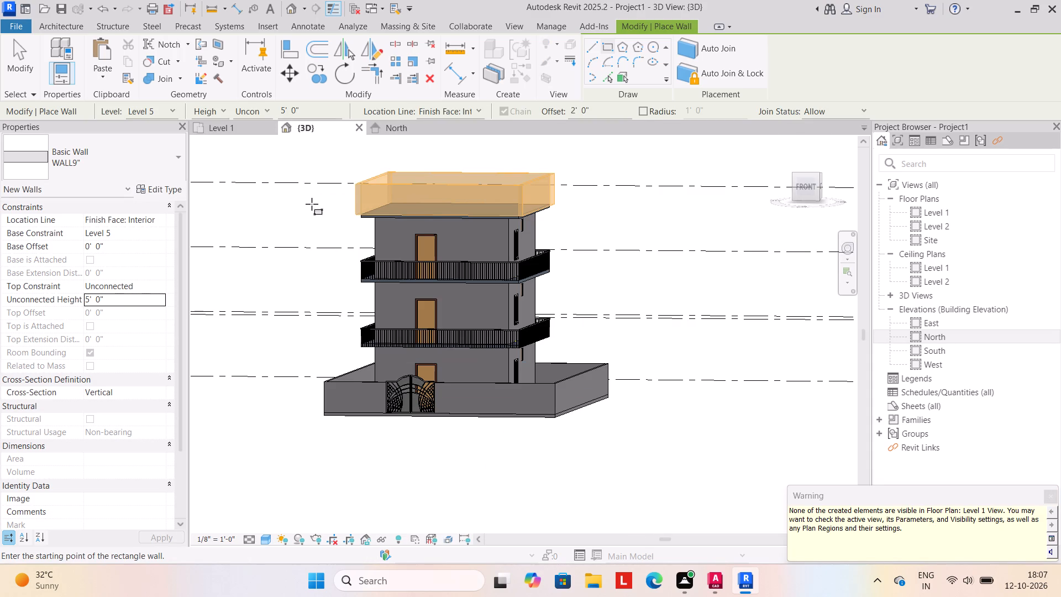
key("Escape")
key("Escape")
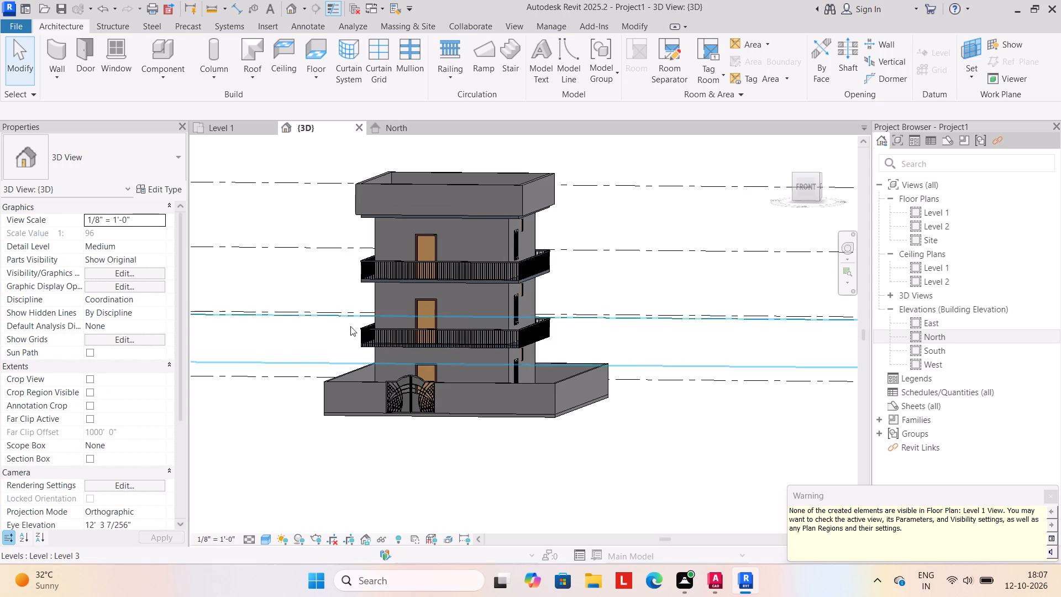
Examine the rooftop parapet and the overall building in the 3D view from above and from the front.
middle_click_drag(403, 368, 380, 463, "shift")
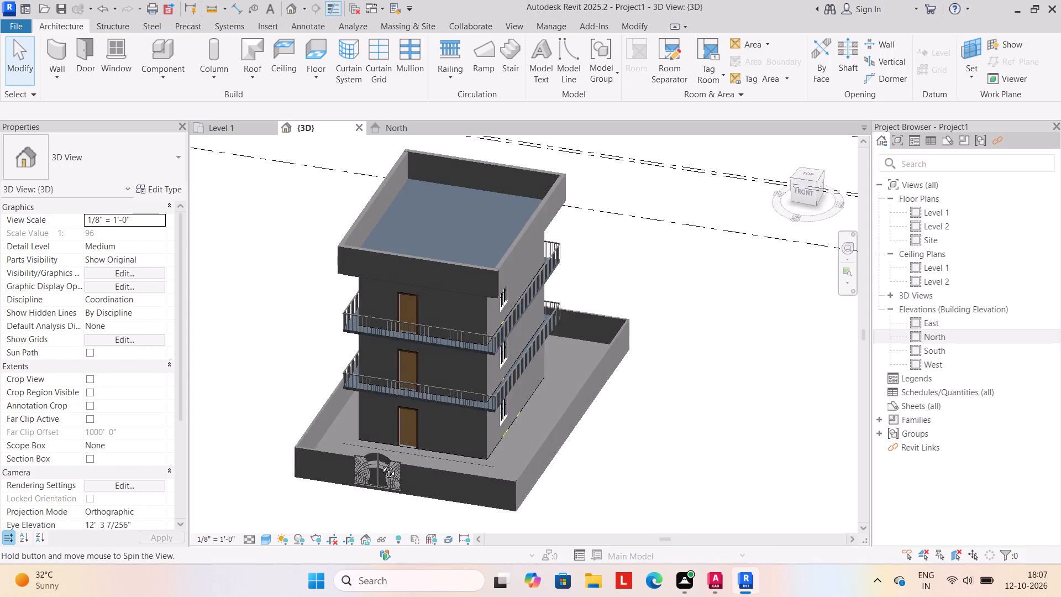
middle_click_drag(380, 463, 380, 464, "shift")
scroll(393, 429, "down", 1)
key("Escape")
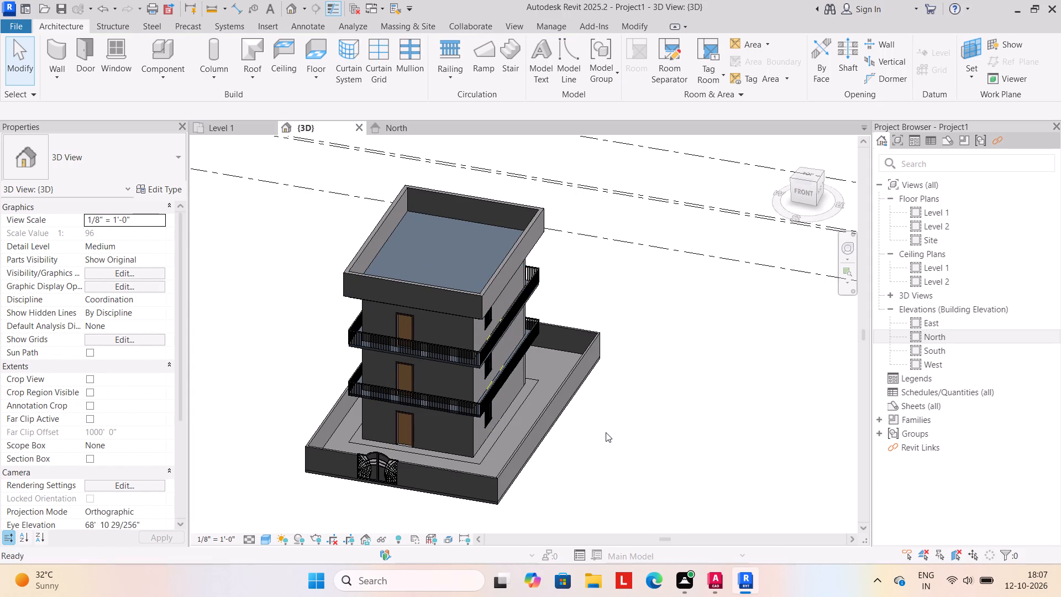
middle_click_drag(584, 469, 612, 387, "shift")
middle_click_drag(633, 425, 648, 419, "shift")
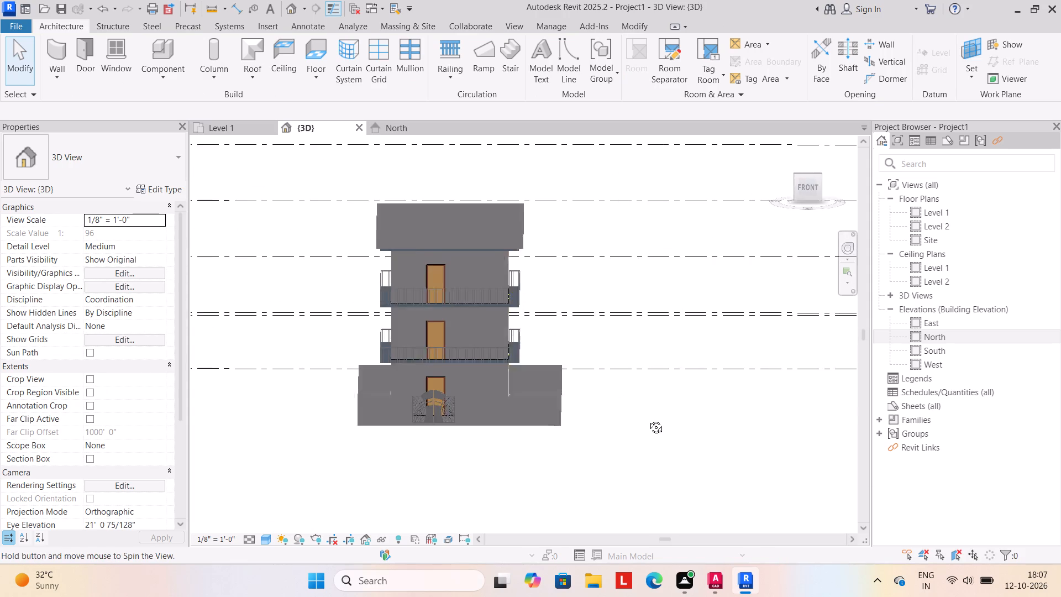
middle_click_drag(648, 419, 648, 419, "shift")
scroll(648, 419, "up", 1, "shift")
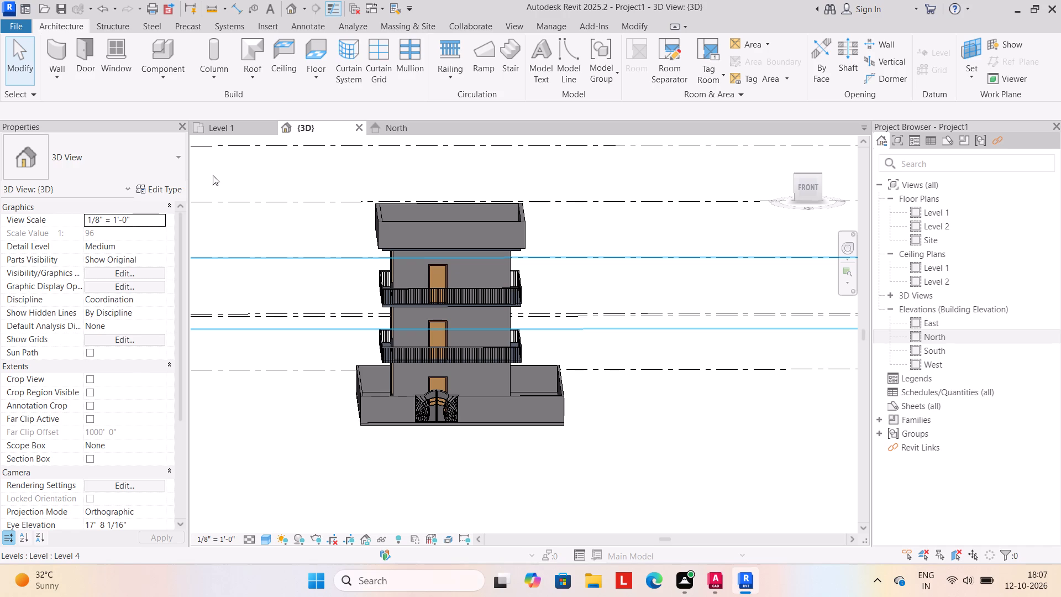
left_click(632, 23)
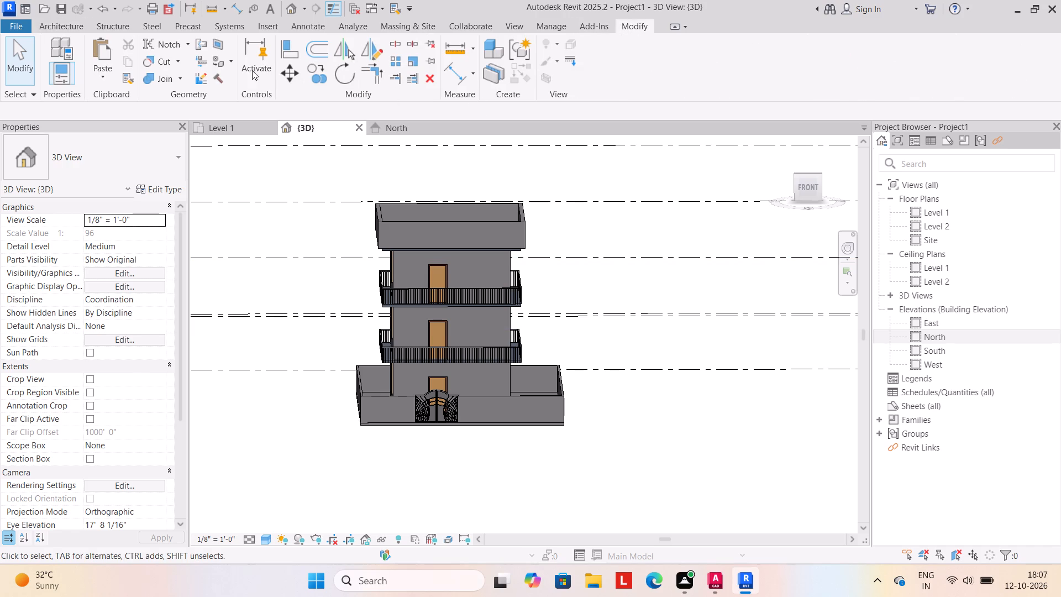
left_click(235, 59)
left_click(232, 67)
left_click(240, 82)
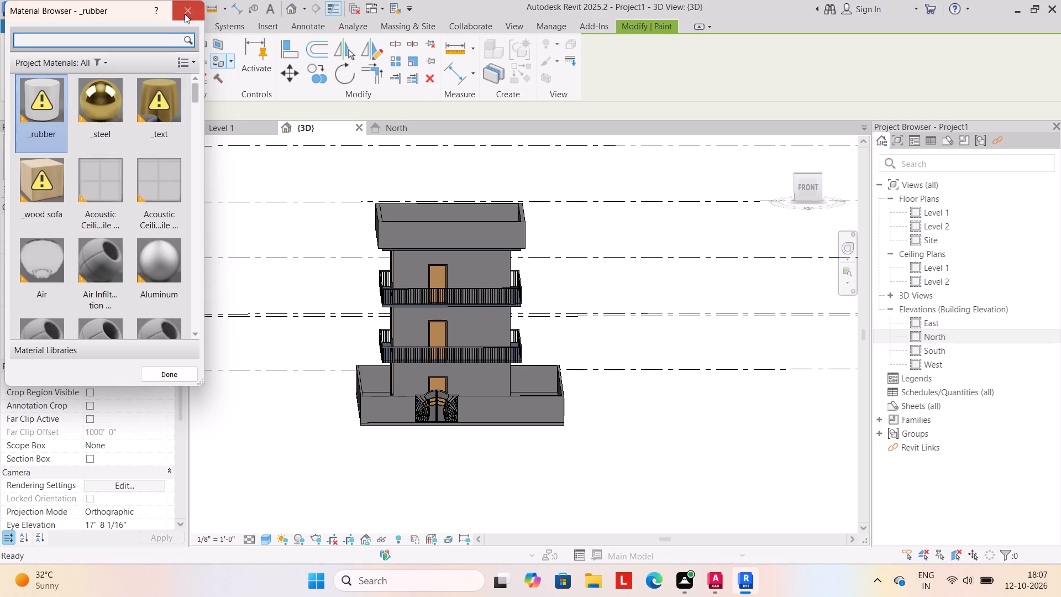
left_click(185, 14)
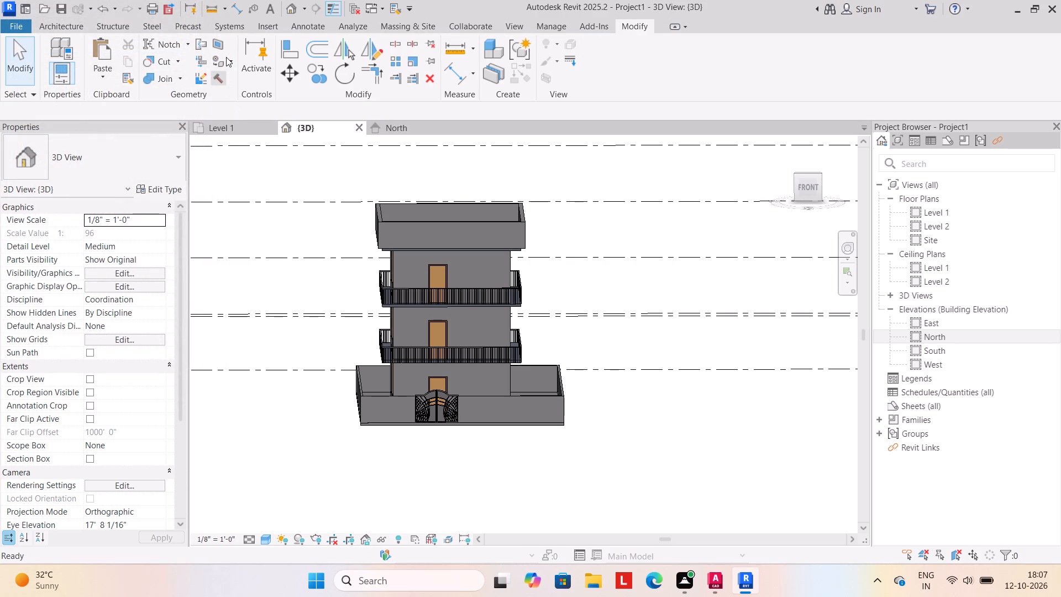
Paint the front exterior wall faces of all three storeys with the Wood Planks material.
left_click(226, 57)
left_click(230, 62)
scroll(134, 273, "down", 7)
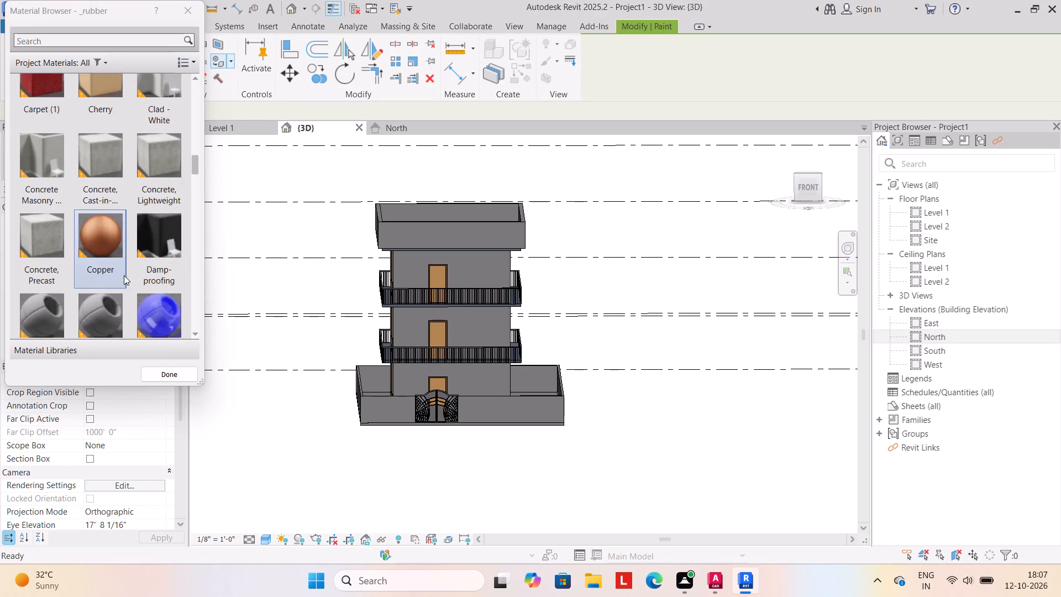
scroll(122, 286, "down", 4)
scroll(115, 239, "down", 6)
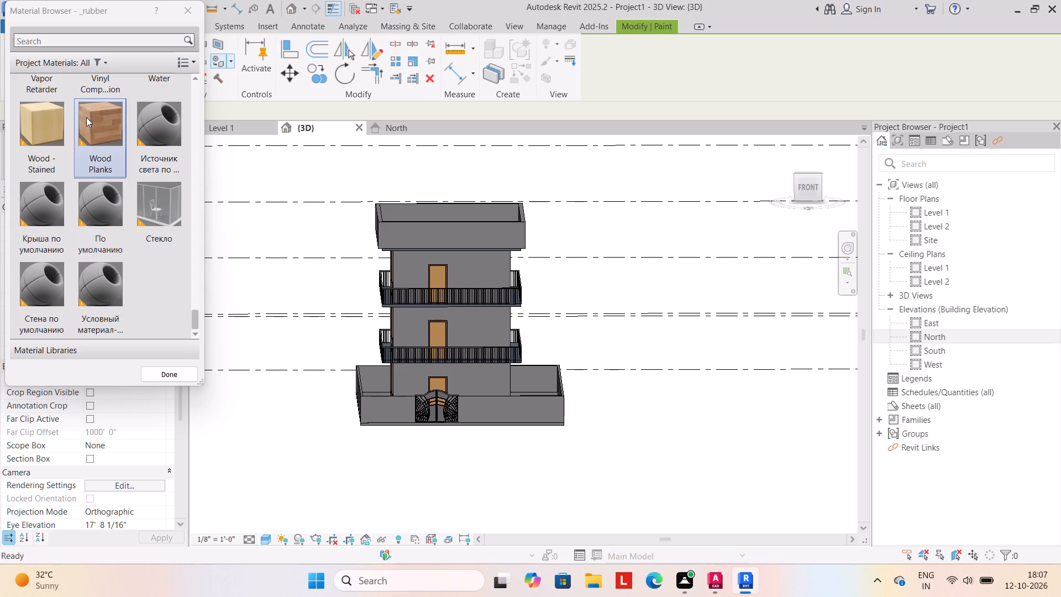
left_click(94, 112)
left_click(410, 370)
left_click(411, 332)
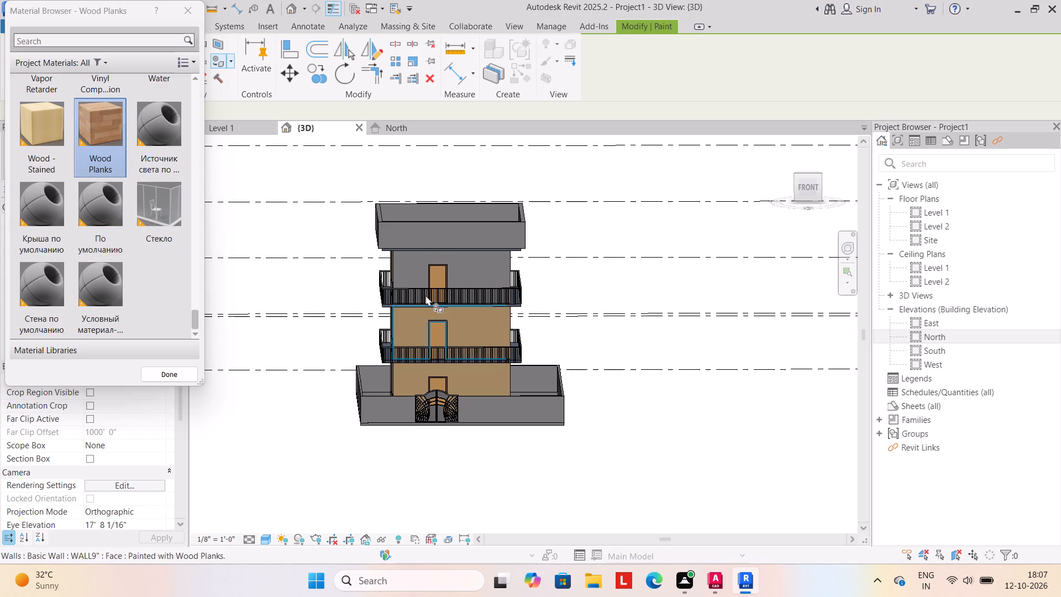
left_click(426, 264)
left_click(468, 268)
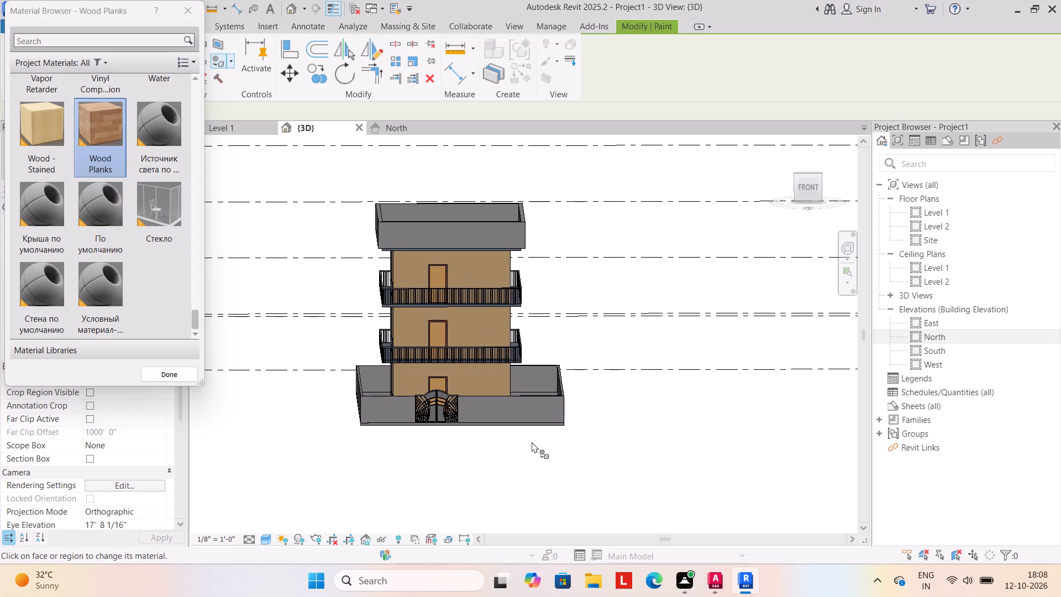
Paint the exterior wall faces on the house's other three sides with Wood Planks on every storey.
middle_click_drag(533, 443, 408, 469, "shift")
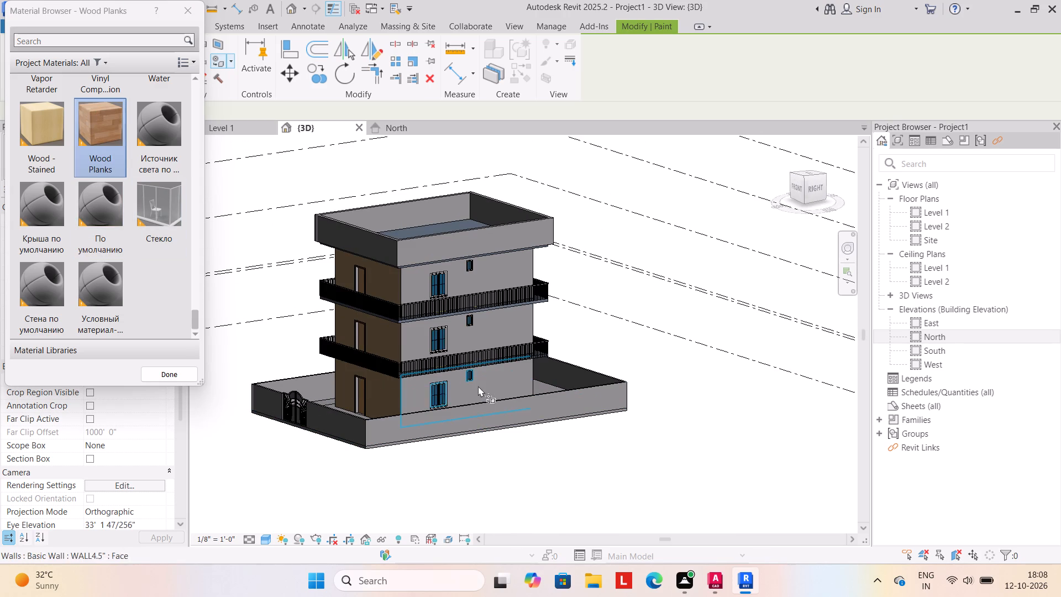
left_click(478, 386)
left_click(493, 317)
left_click(496, 272)
middle_click_drag(607, 450, 392, 483, "shift")
scroll(549, 469, "up", 1, "shift")
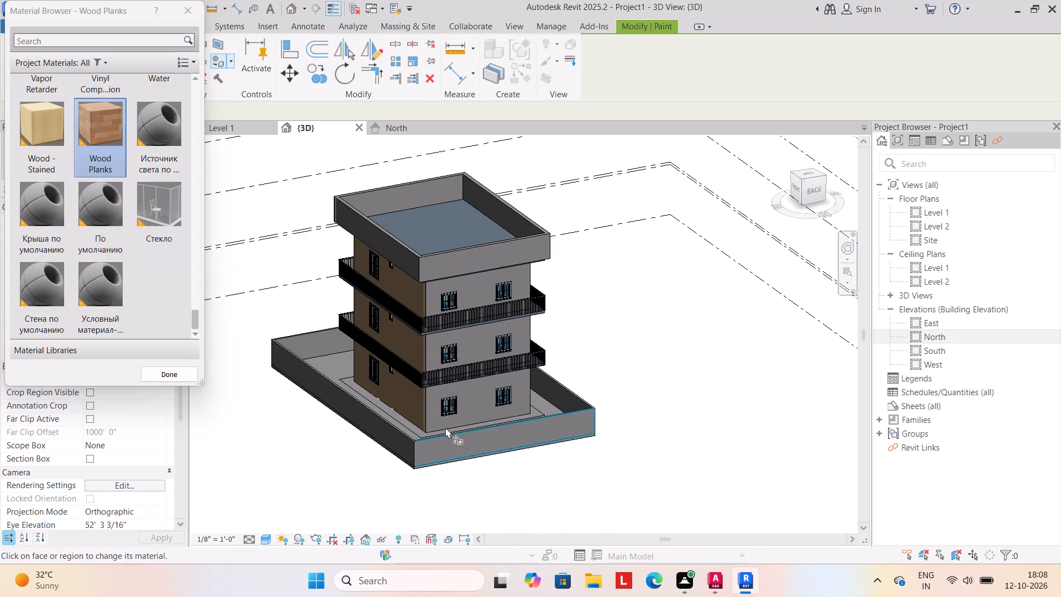
left_click(468, 395)
left_click(474, 346)
left_click(476, 287)
middle_click_drag(568, 437, 384, 464, "shift")
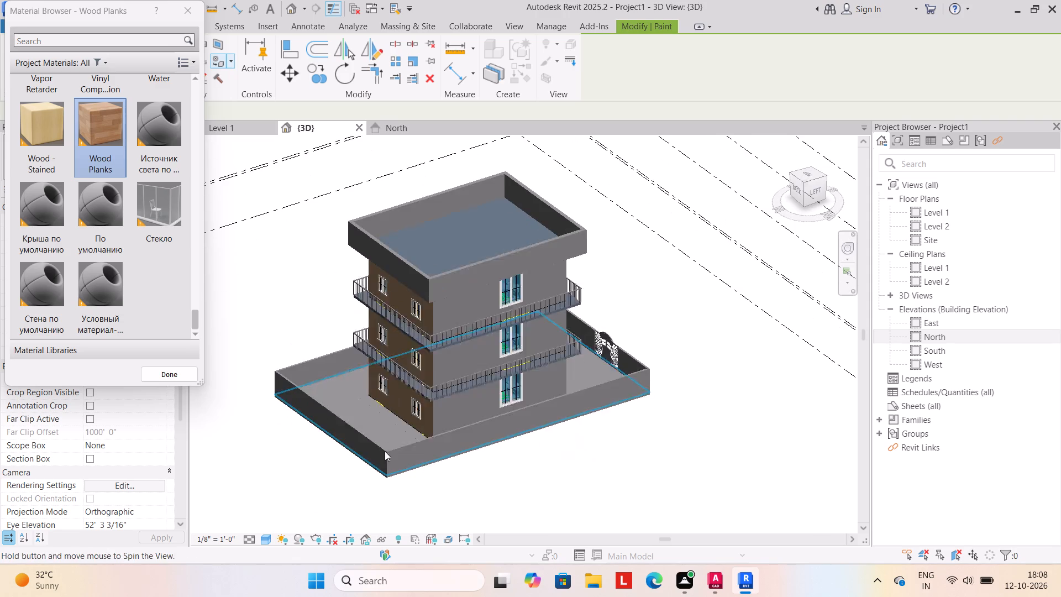
left_click(482, 397)
left_click(483, 360)
left_click(461, 301)
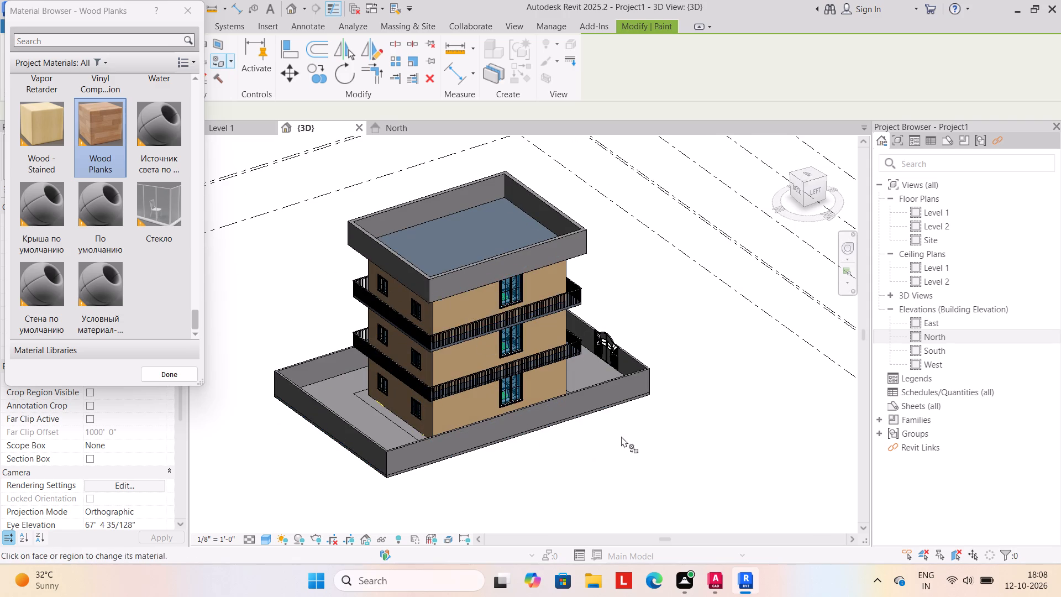
Paint the four outer faces of the rooftop parapet with the Carpet (1) material.
middle_click_drag(598, 441, 423, 450, "shift")
scroll(565, 448, "up", 1, "shift")
middle_click_drag(405, 461, 356, 455, "shift")
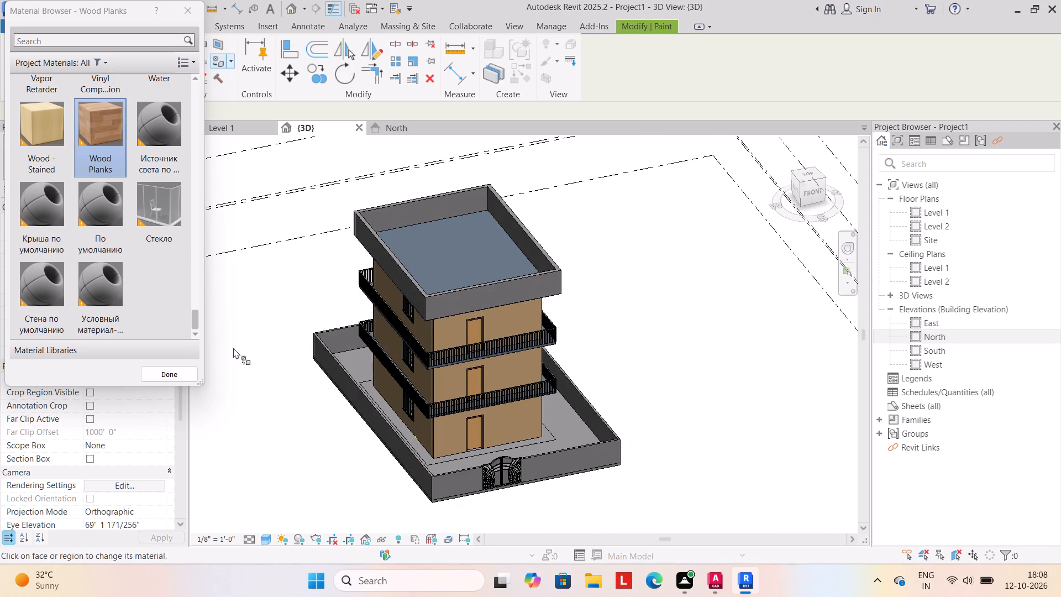
scroll(145, 208, "up", 7)
scroll(145, 207, "down", 1)
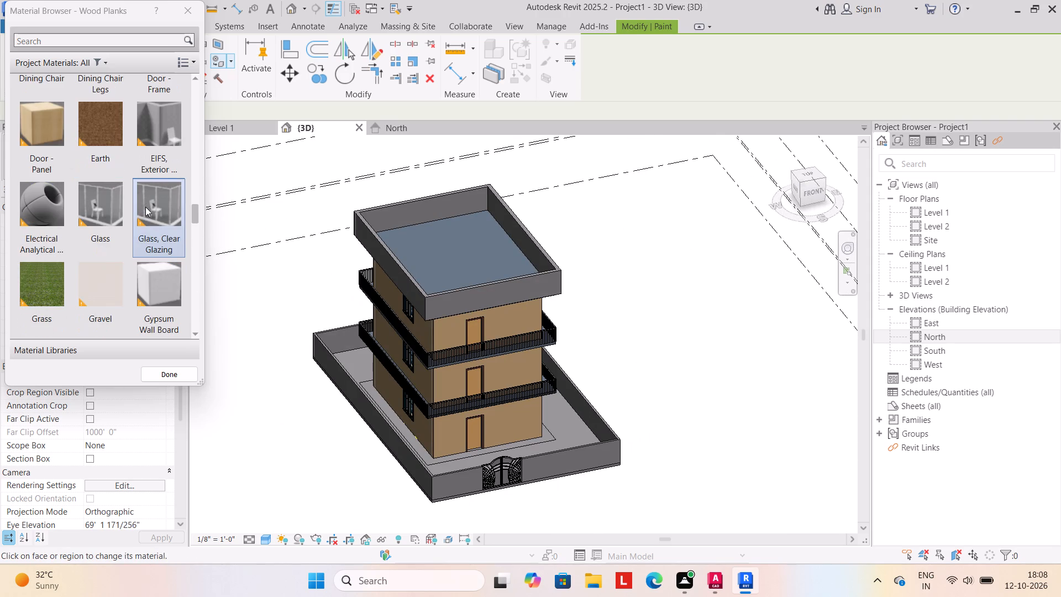
scroll(145, 207, "up", 3)
left_click(39, 127)
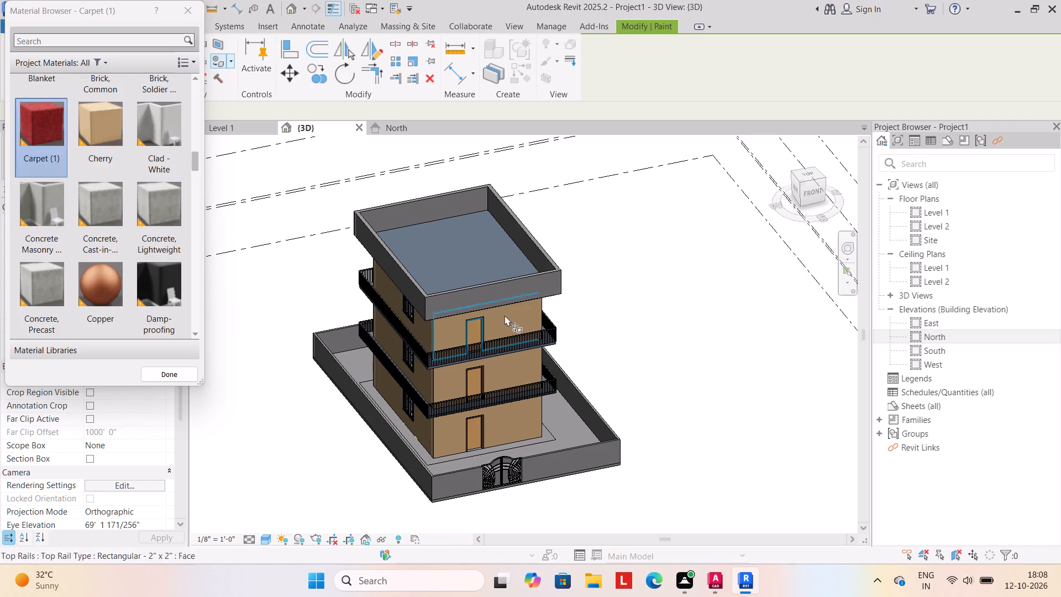
left_click(493, 287)
middle_click_drag(715, 461, 492, 483, "shift")
scroll(638, 482, "up", 1, "shift")
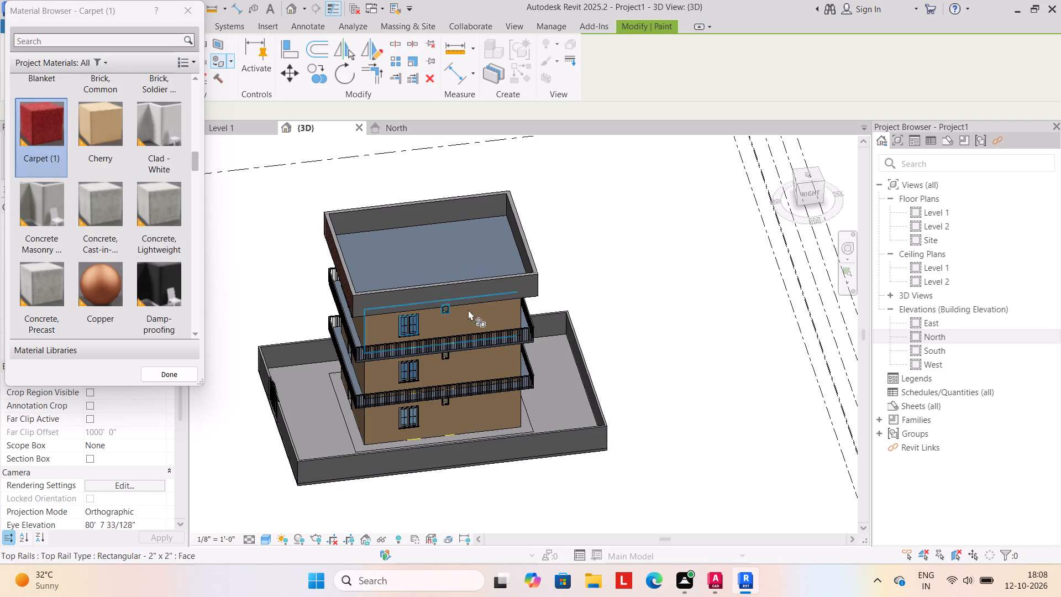
left_click(468, 289)
middle_click_drag(656, 377, 500, 399, "shift")
left_click(484, 297)
middle_click_drag(775, 368, 503, 394, "shift")
left_click(495, 324)
Paint the boundary wall's outer faces with Clad - White on all four sides, including both front sections beside the gate.
middle_click_drag(778, 442, 585, 389, "shift")
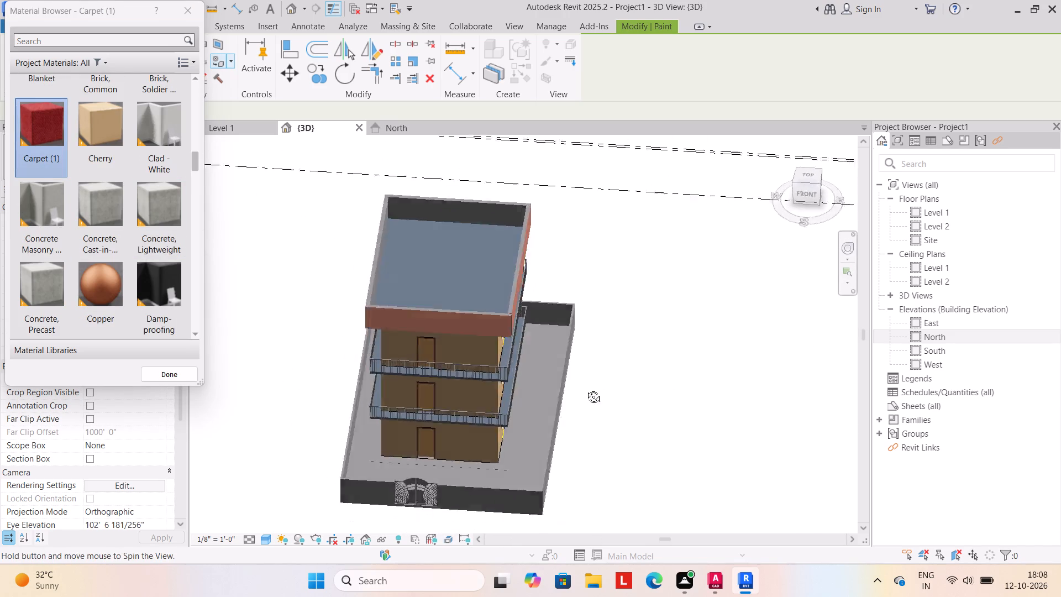
middle_click_drag(585, 389, 596, 381, "shift")
middle_click_drag(575, 464, 581, 416)
scroll(470, 463, "up", 2)
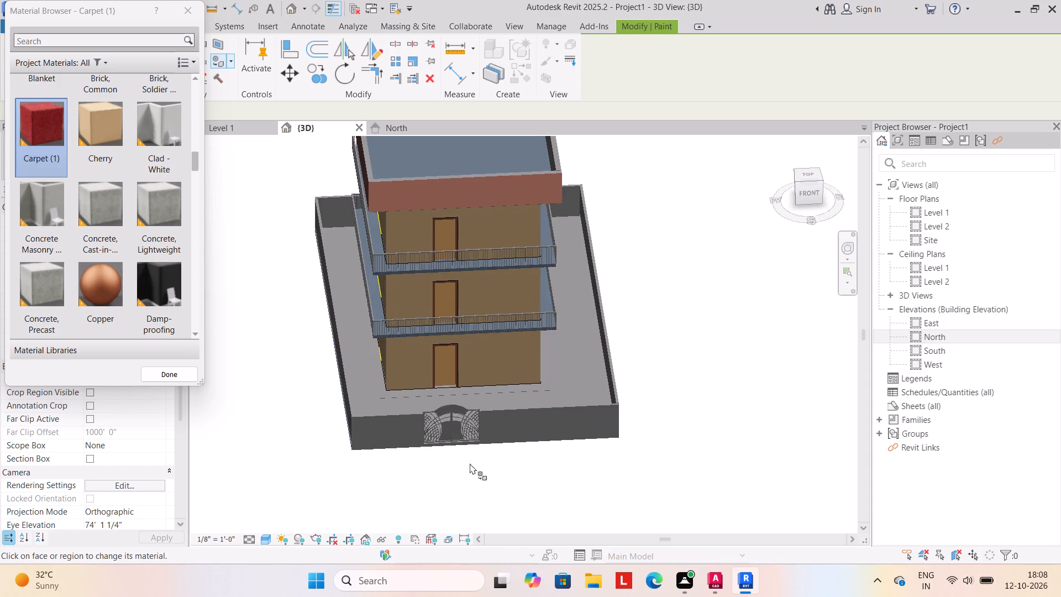
left_click(145, 127)
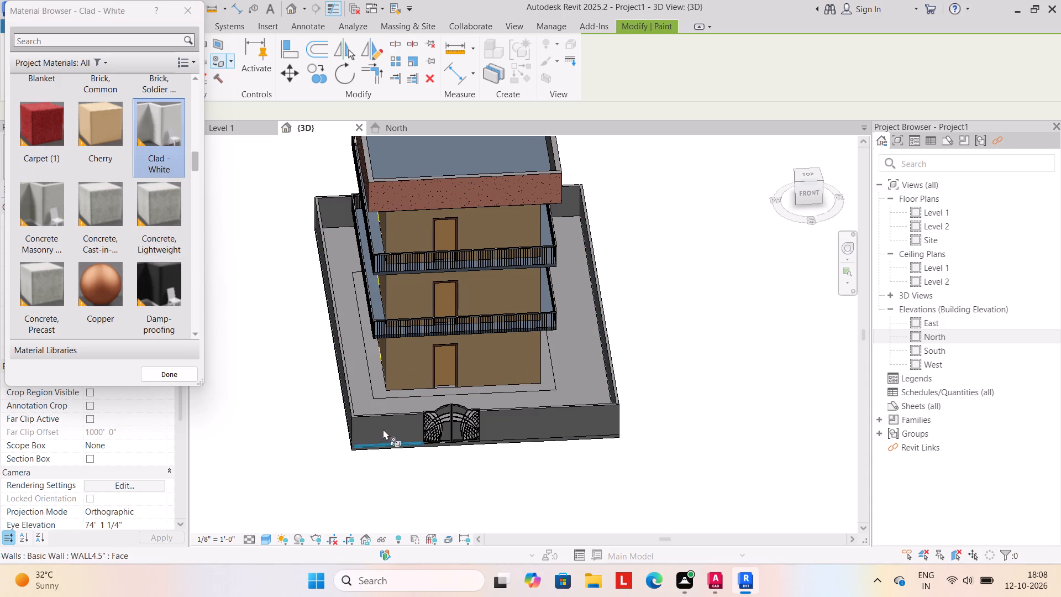
left_click(383, 429)
left_click(531, 428)
middle_click_drag(674, 544, 491, 539, "shift")
middle_click_drag(613, 470, 447, 484, "shift")
left_click(476, 378)
middle_click_drag(608, 457, 425, 458, "shift")
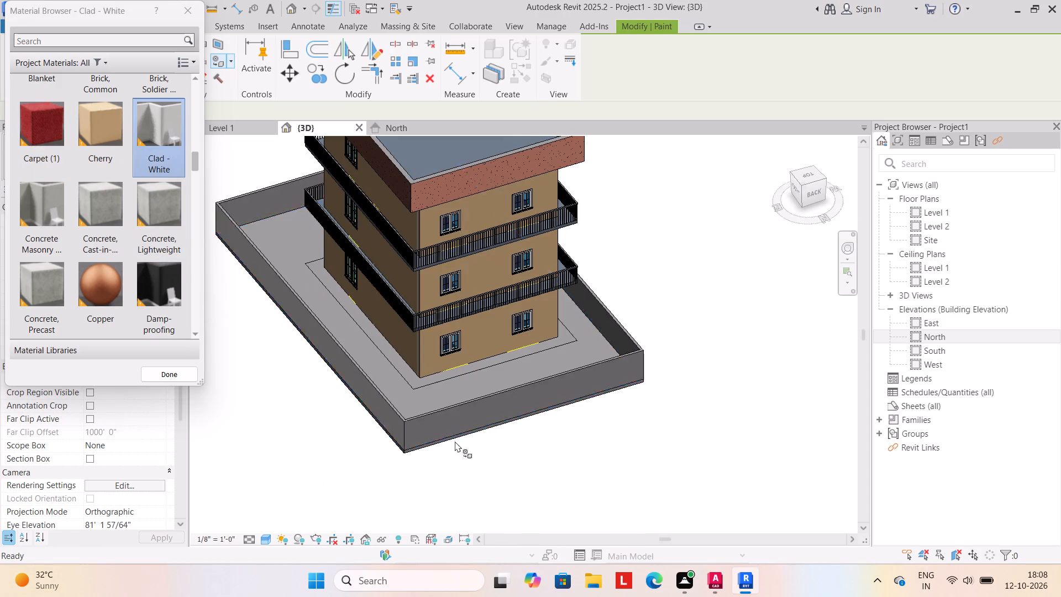
left_click(484, 406)
middle_click_drag(695, 478, 498, 483, "shift")
left_click(513, 360)
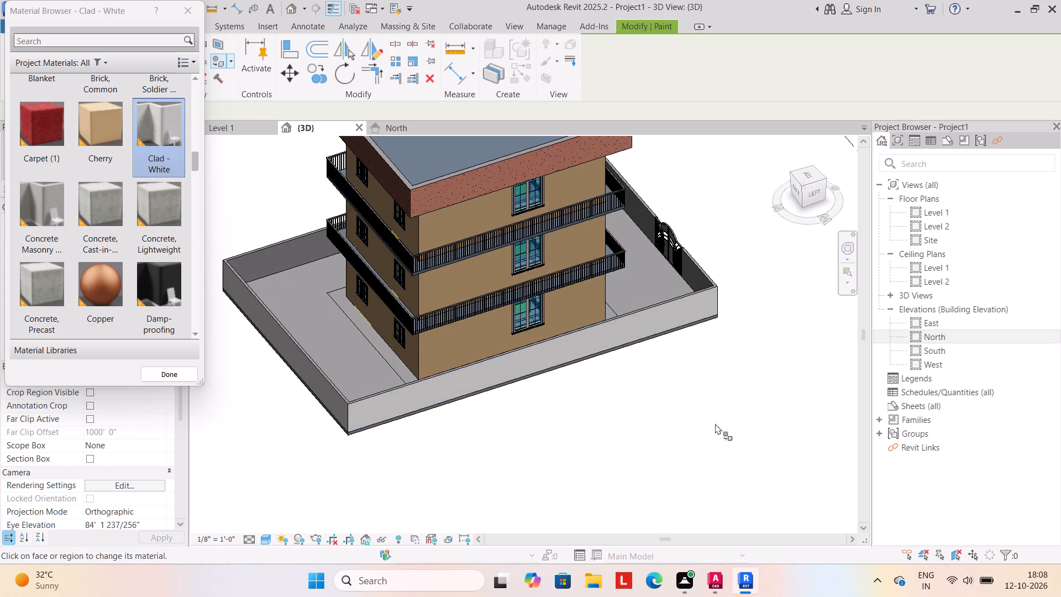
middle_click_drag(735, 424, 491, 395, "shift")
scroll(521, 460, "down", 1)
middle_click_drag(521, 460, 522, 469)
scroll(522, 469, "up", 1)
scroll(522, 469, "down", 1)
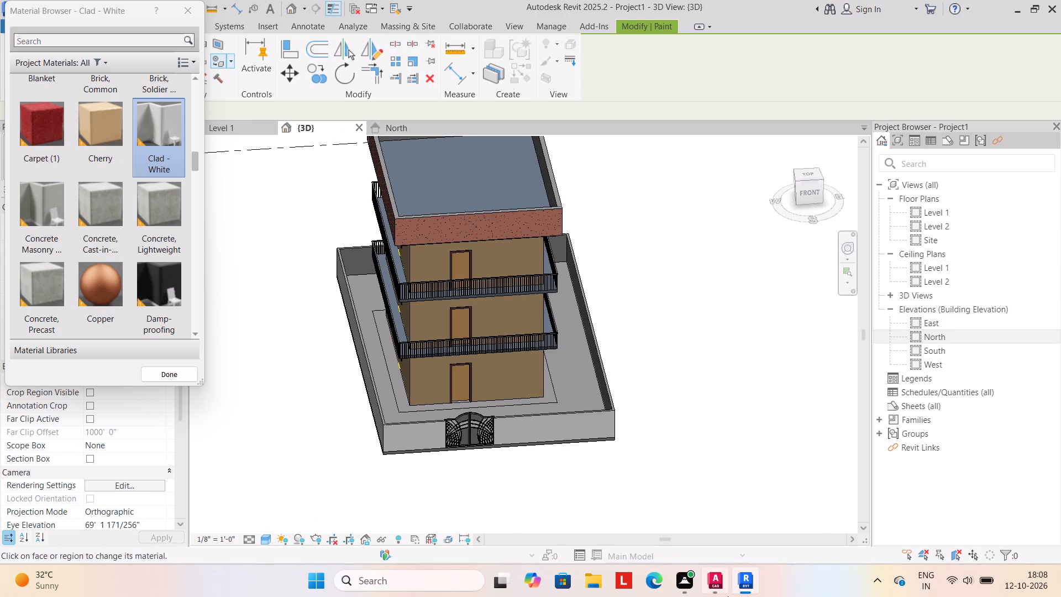
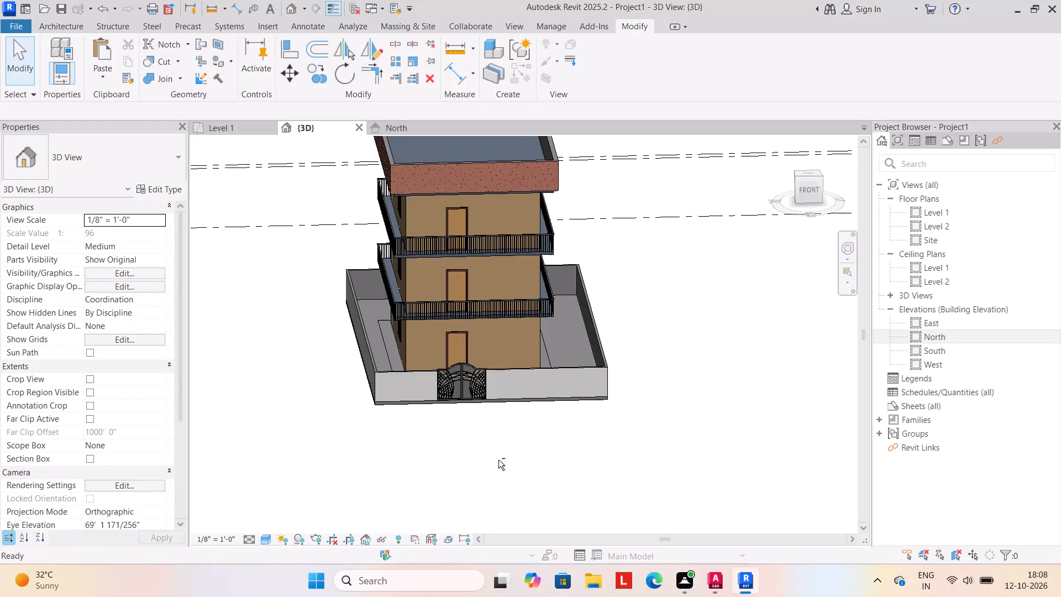
Create an in-place component in the Generic Models category, keeping the default name.
middle_click_drag(452, 429, 465, 473)
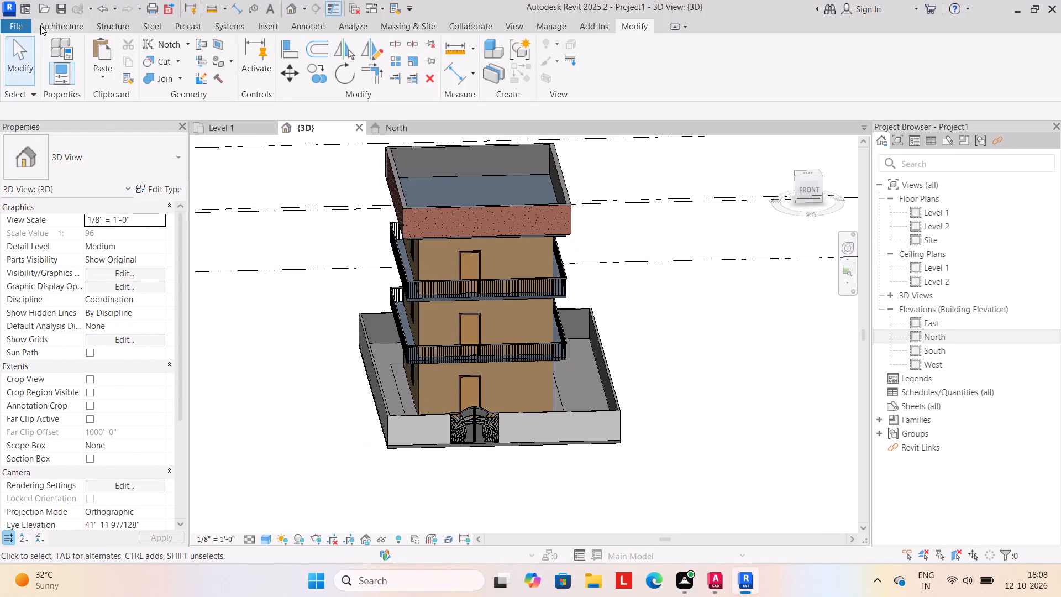
left_click(49, 24)
left_click(166, 82)
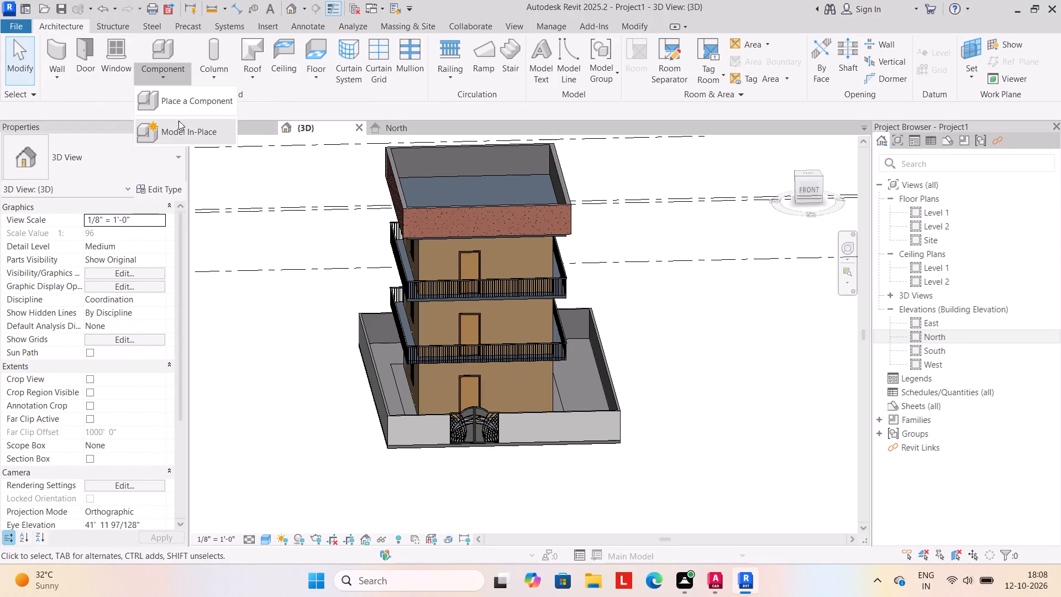
left_click(187, 135)
scroll(534, 303, "down", 5)
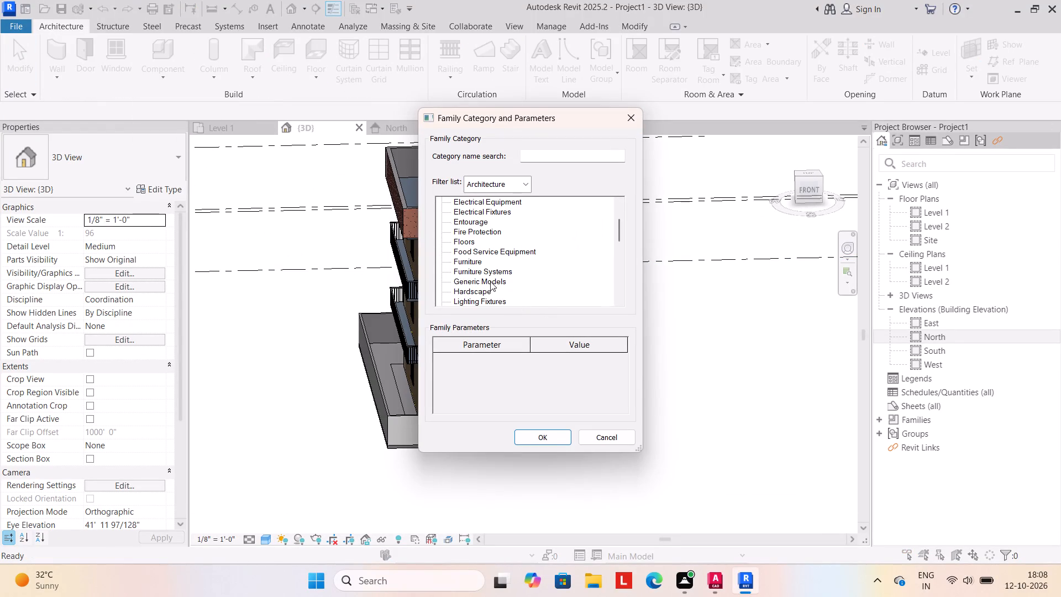
left_click(490, 281)
left_click(550, 439)
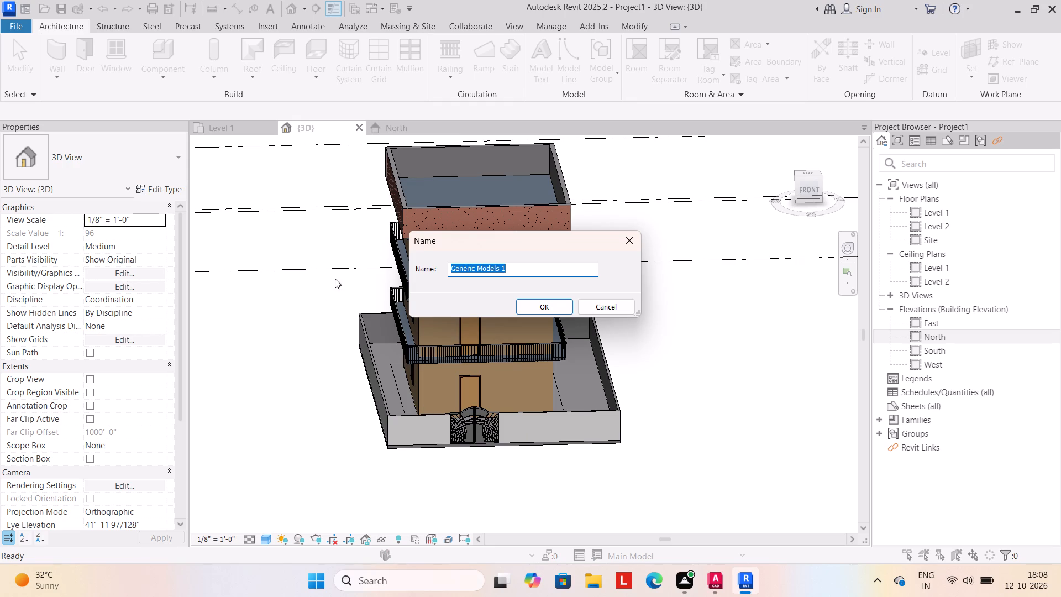
left_click(540, 300)
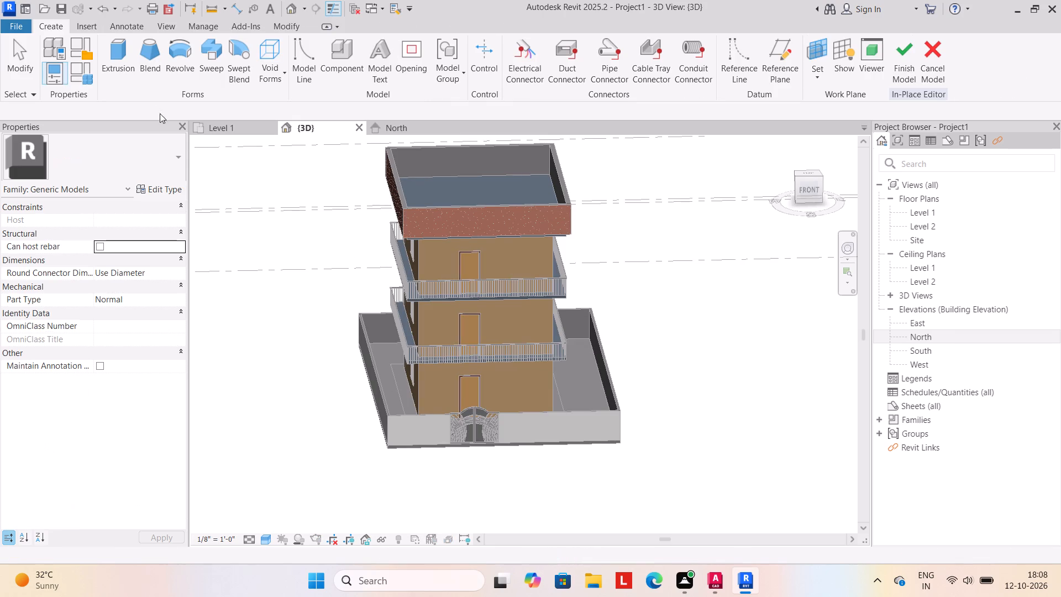
Extrude a rectangle about 9'-8" by 2'-9" to a 1' depth, using the parapet's front wall face as work plane.
left_click(120, 59)
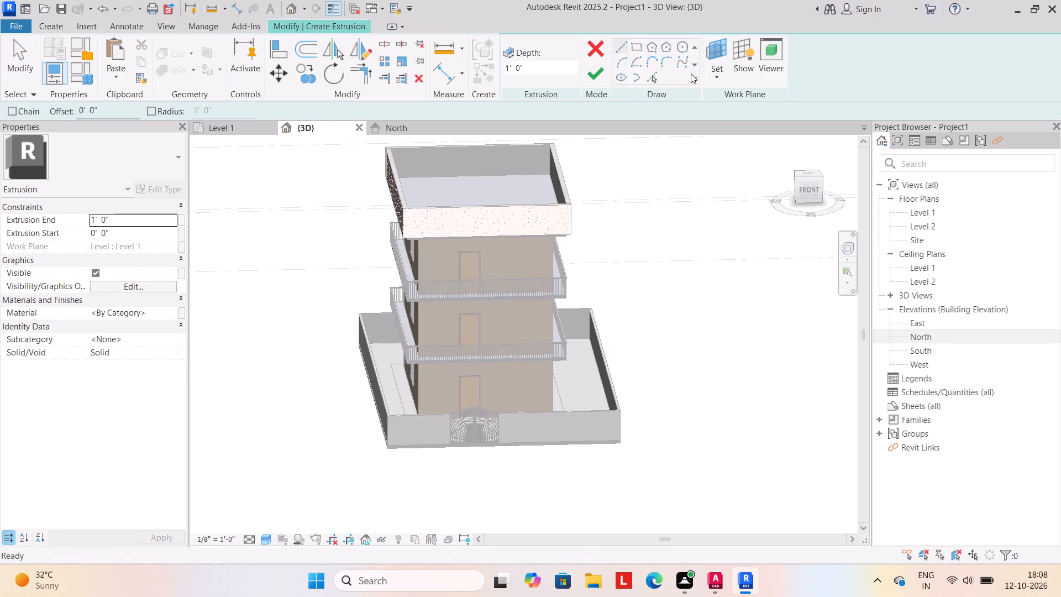
left_click(718, 78)
left_click(731, 127)
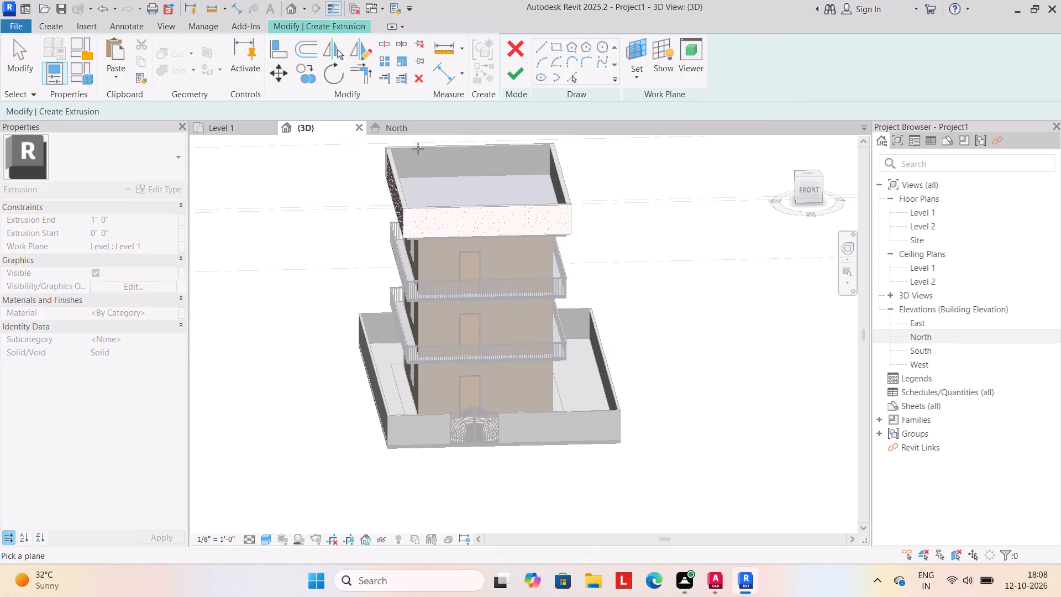
left_click(556, 44)
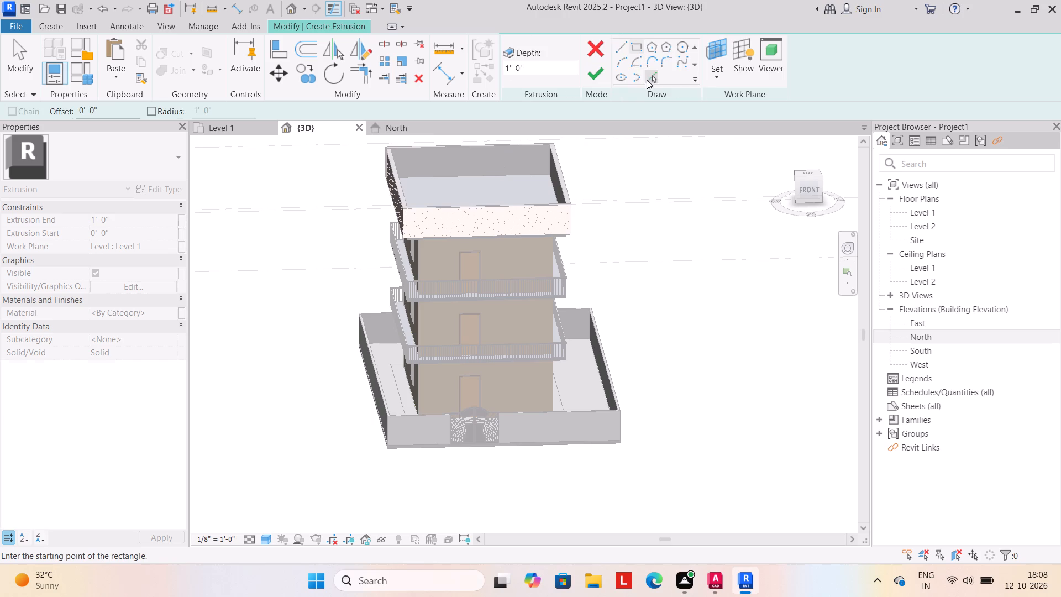
left_click(713, 77)
left_click(726, 123)
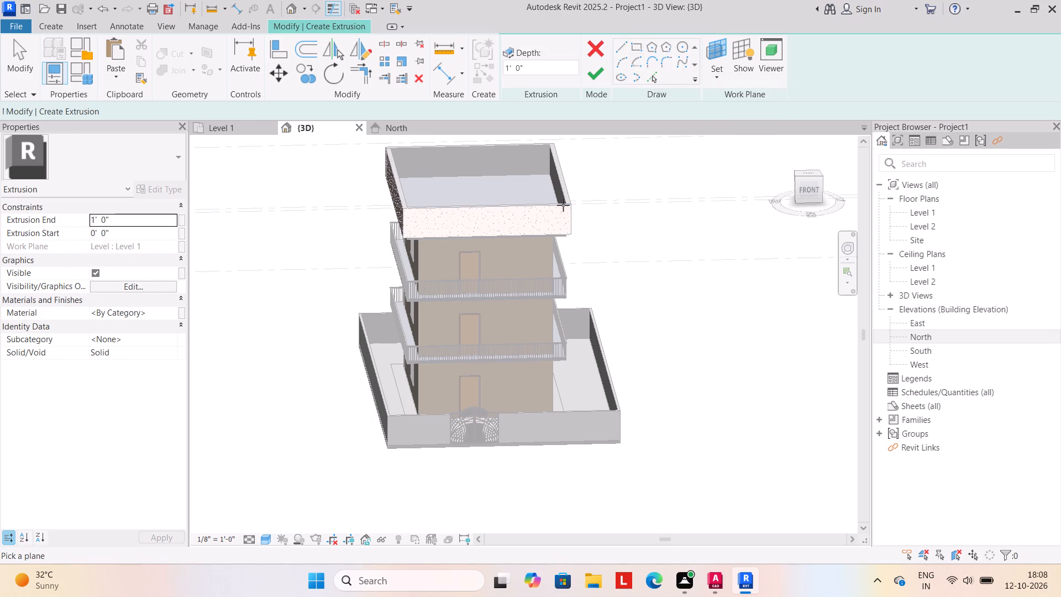
left_click(530, 208)
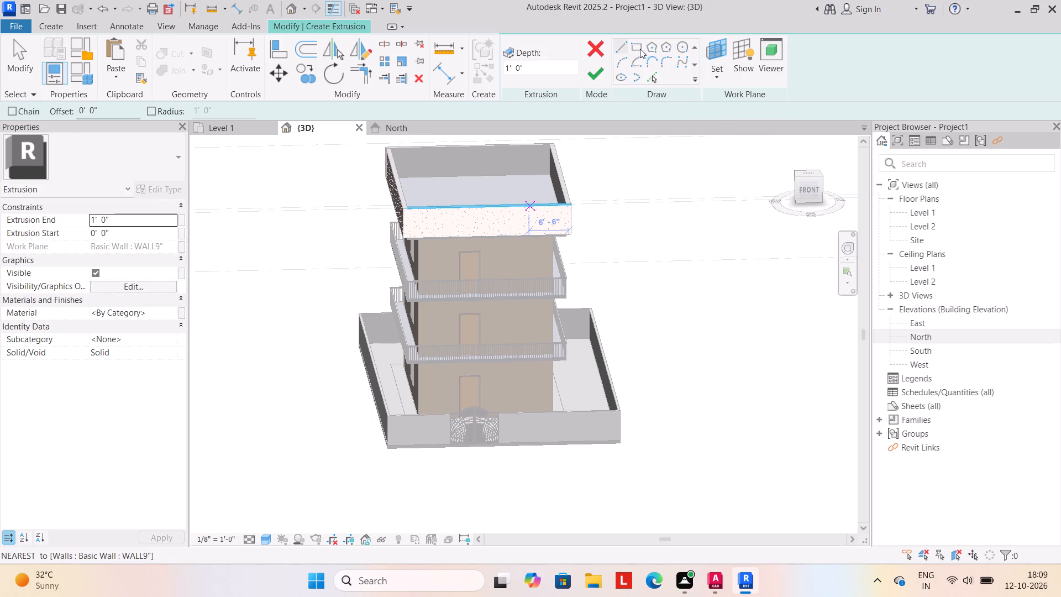
left_click(634, 47)
scroll(486, 223, "up", 5)
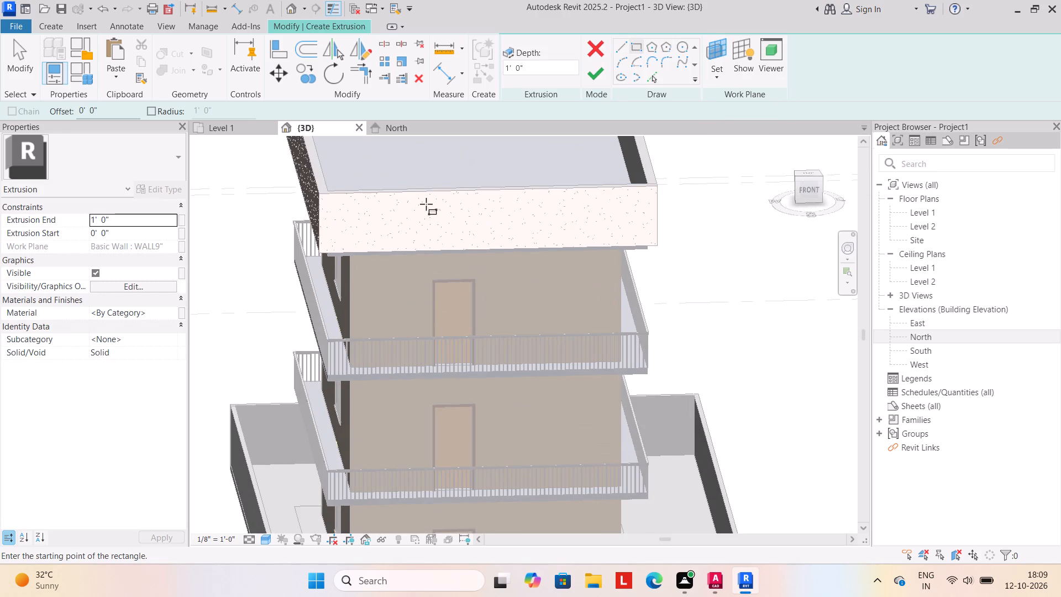
left_click(421, 202)
left_click(538, 232)
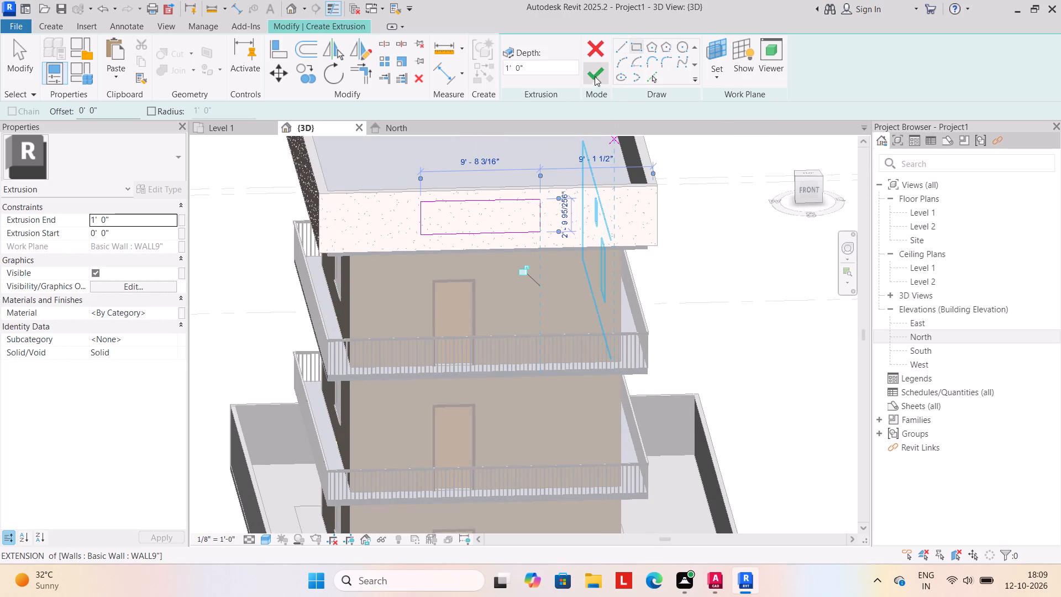
left_click(594, 72)
left_click(721, 363)
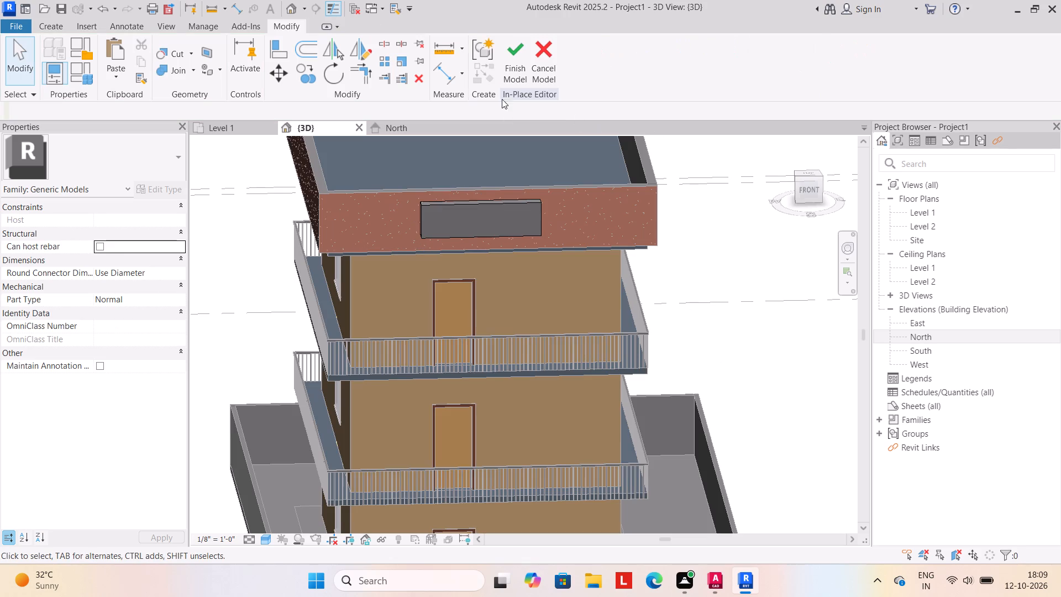
Stretch the rectangular block slightly downward and further out from the parapet, and finish the in-place model.
left_click(493, 197)
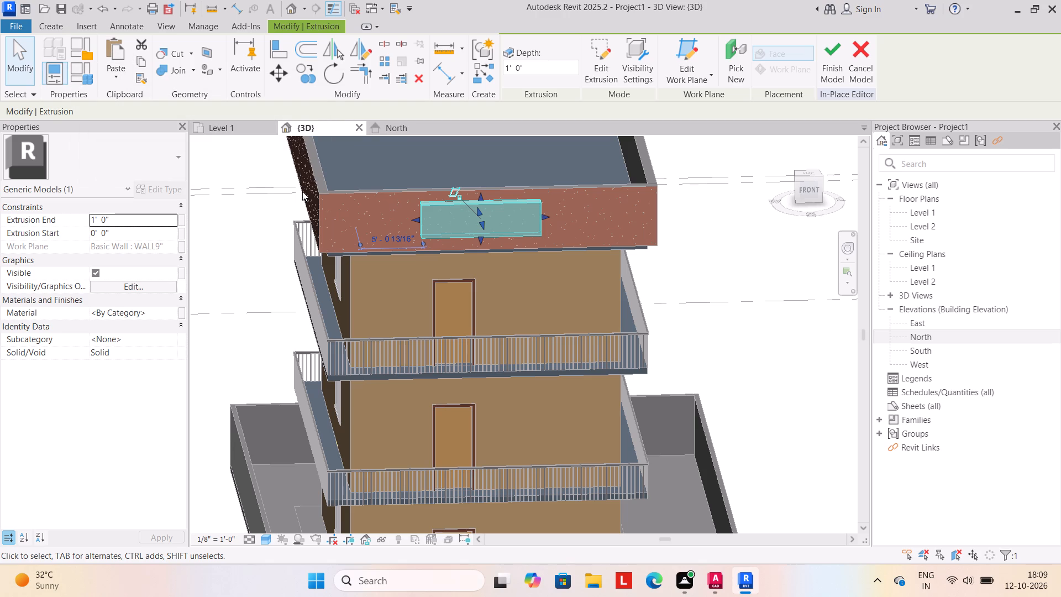
key("Escape")
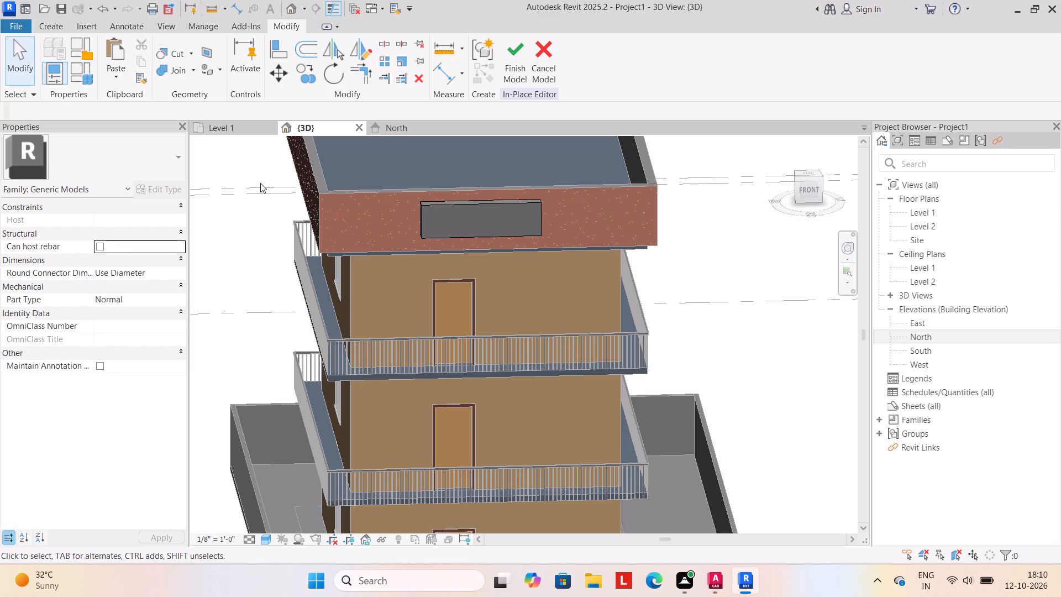
left_click(465, 234)
scroll(477, 245, "up", 3)
left_click_drag(481, 232, 482, 237)
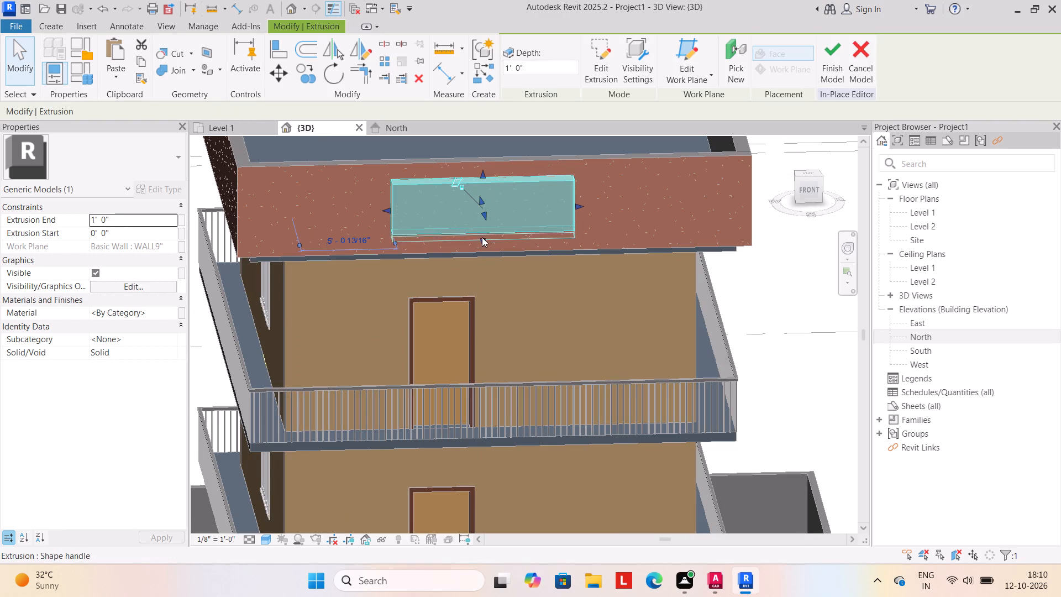
left_click(486, 217)
left_click(351, 206)
scroll(385, 214, "down", 2)
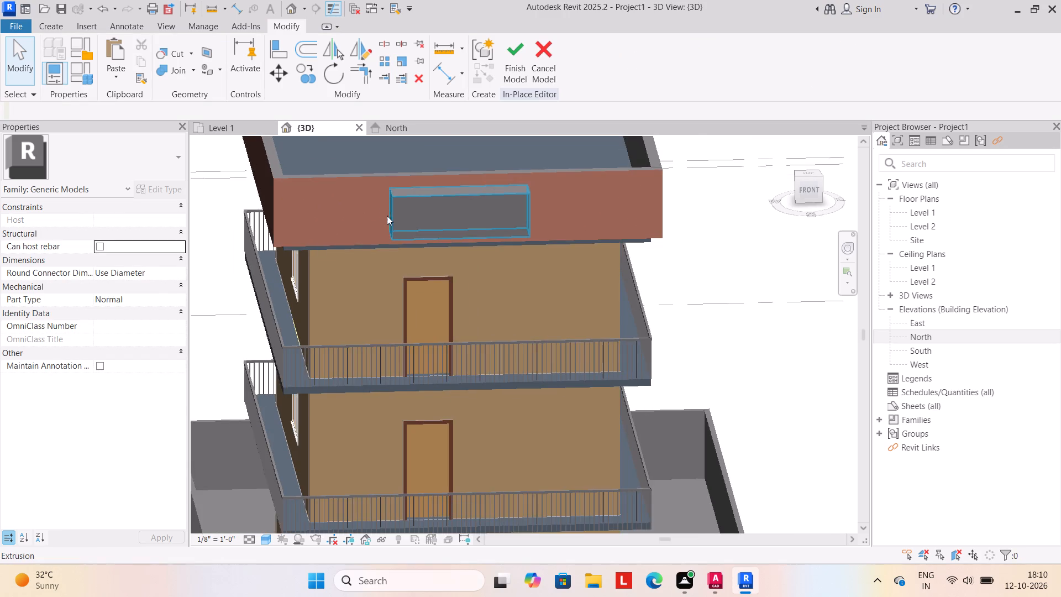
middle_click_drag(387, 216, 402, 216)
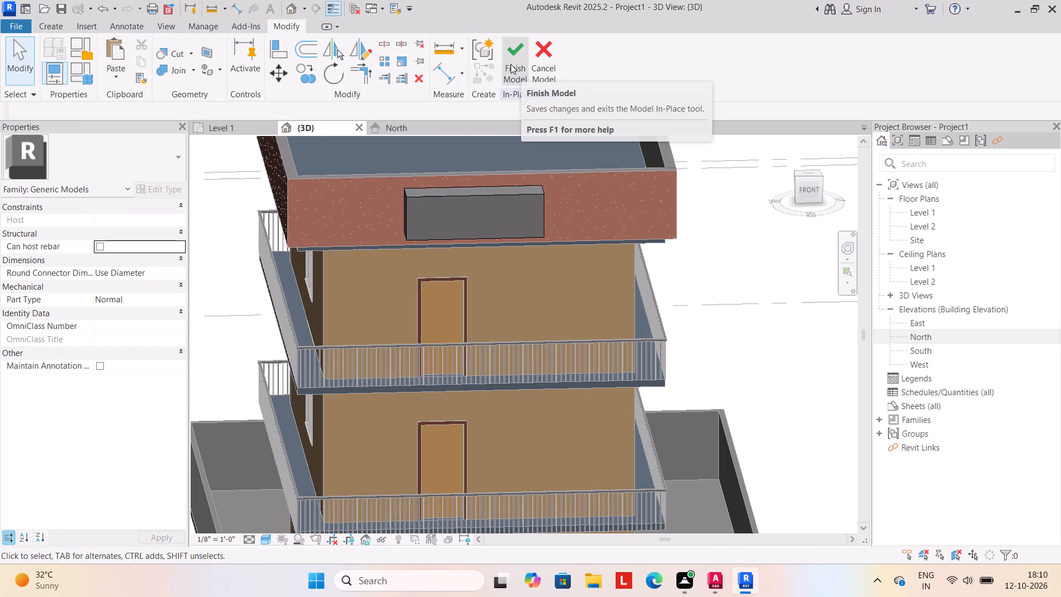
left_click(510, 60)
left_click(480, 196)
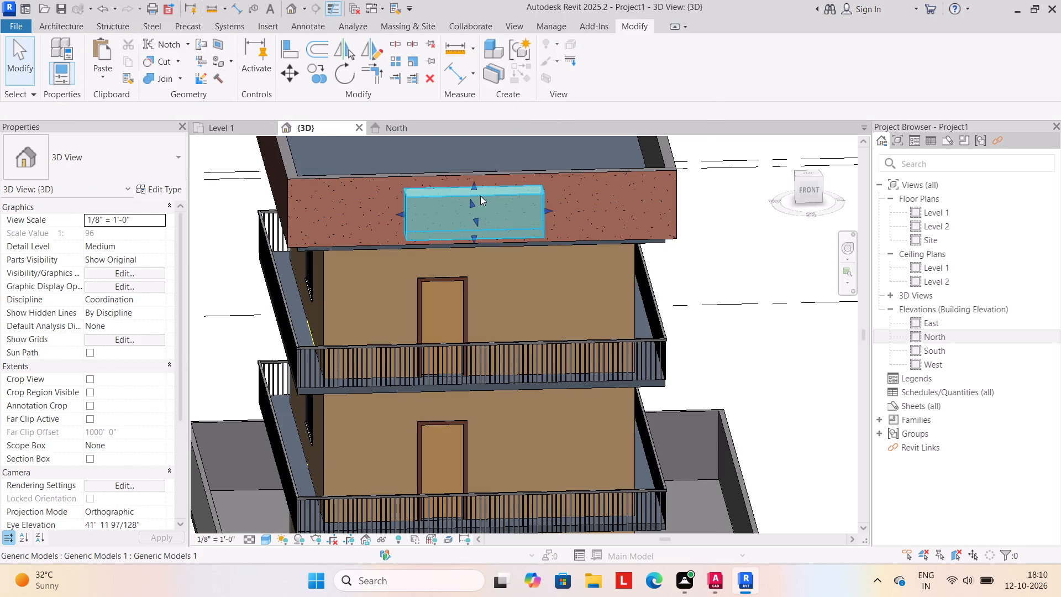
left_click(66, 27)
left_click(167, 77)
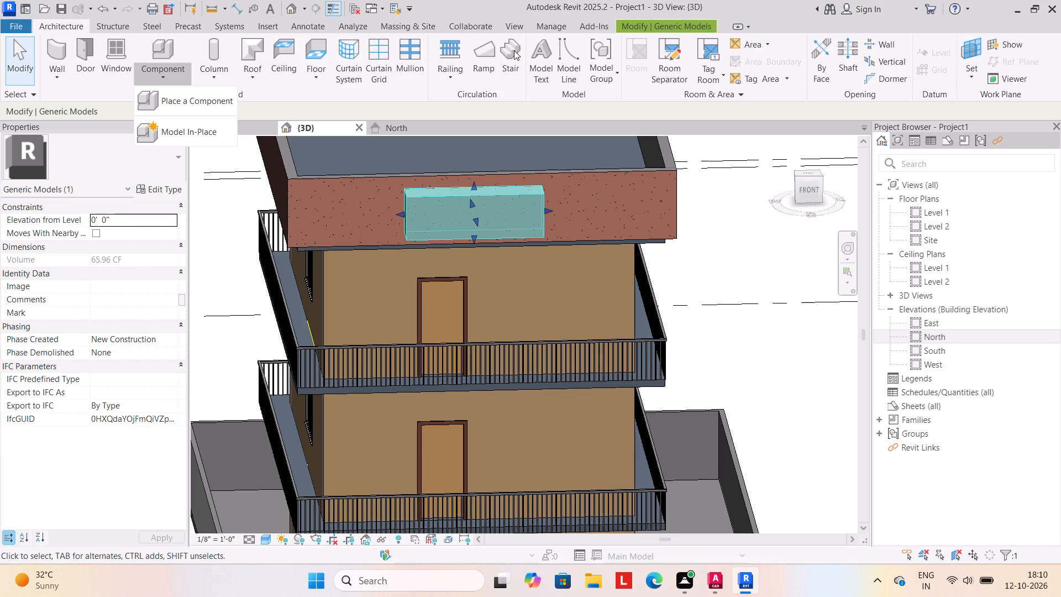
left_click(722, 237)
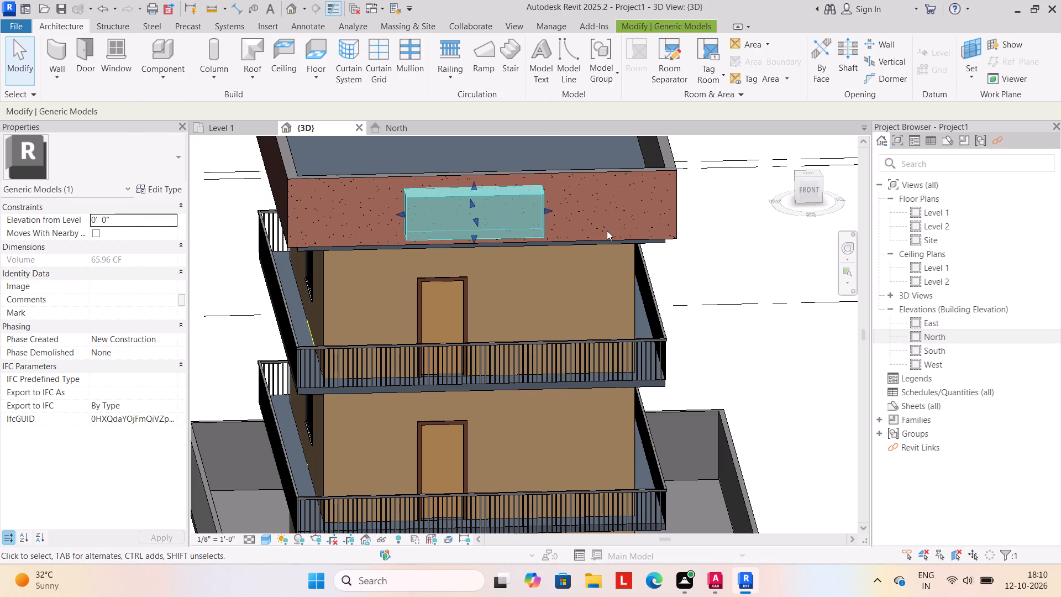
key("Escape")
Edit the in-place block model to add two 2'-radius circles extruded 1' on the parapet front, one either side of the block.
left_click(500, 198)
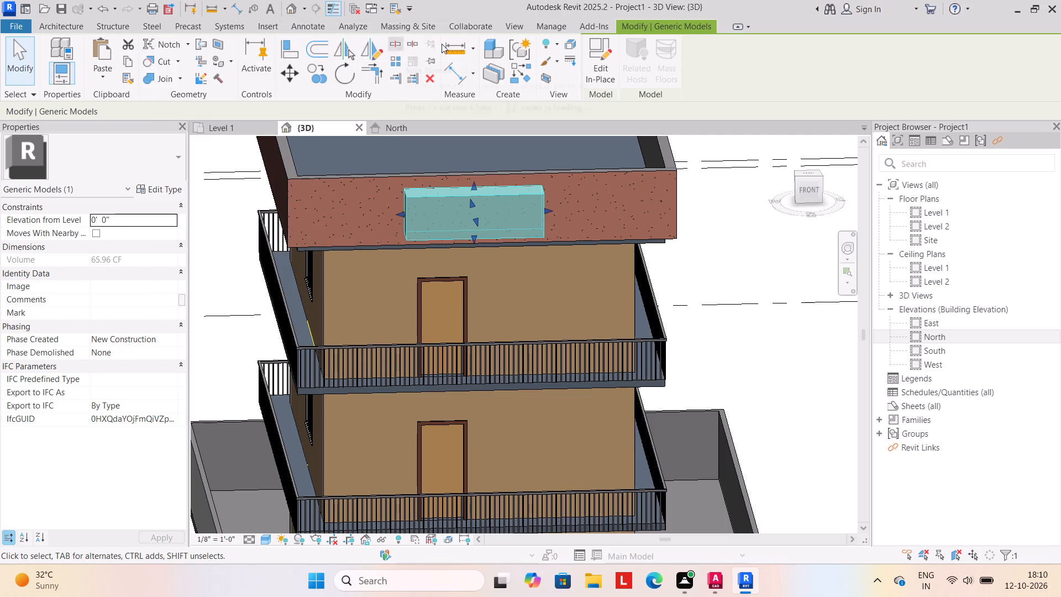
left_click(603, 74)
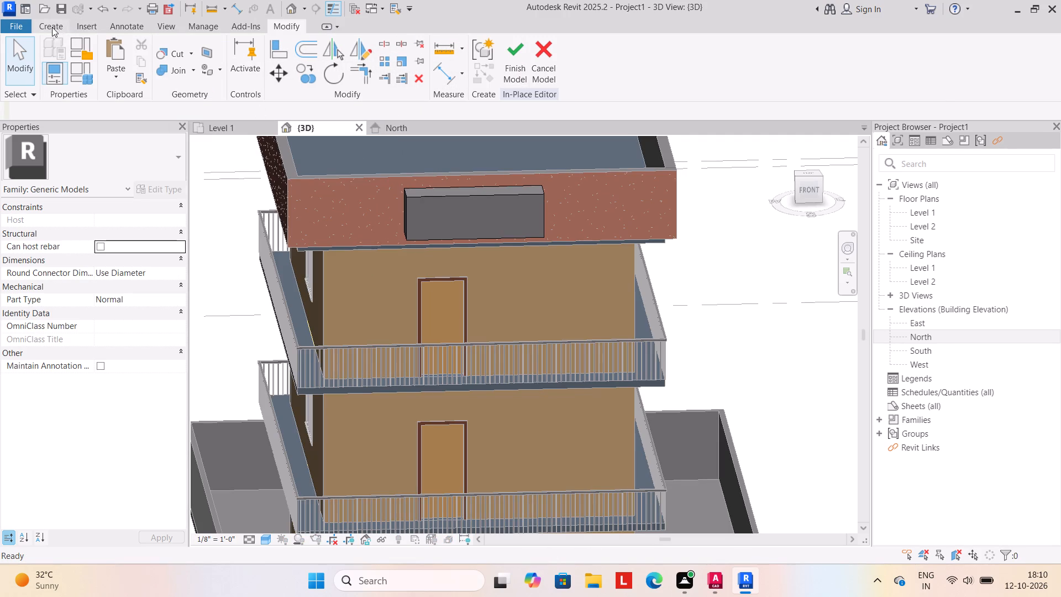
left_click(52, 27)
left_click(112, 69)
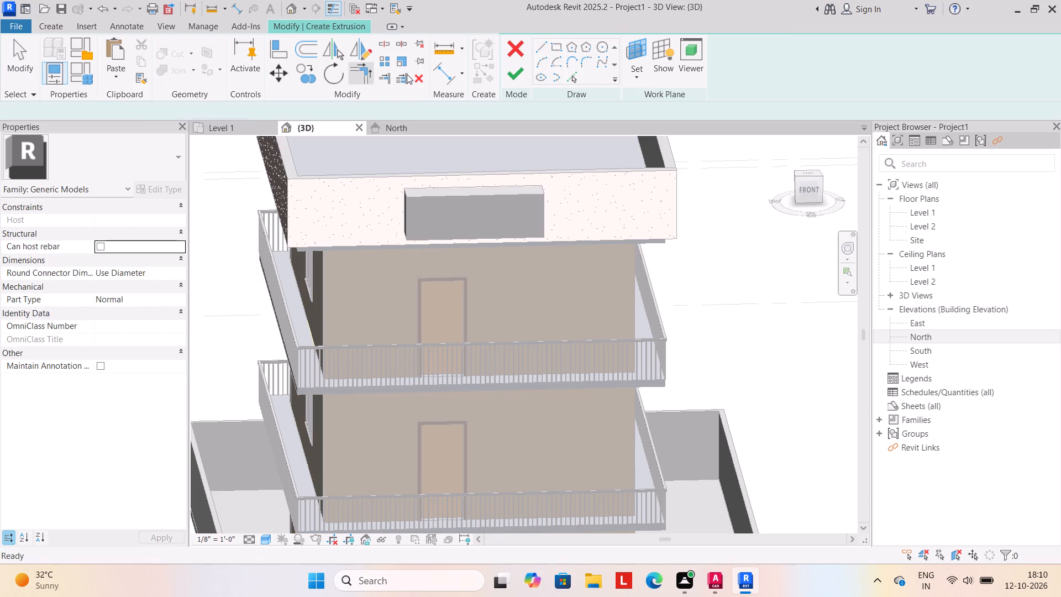
left_click(714, 80)
left_click(730, 129)
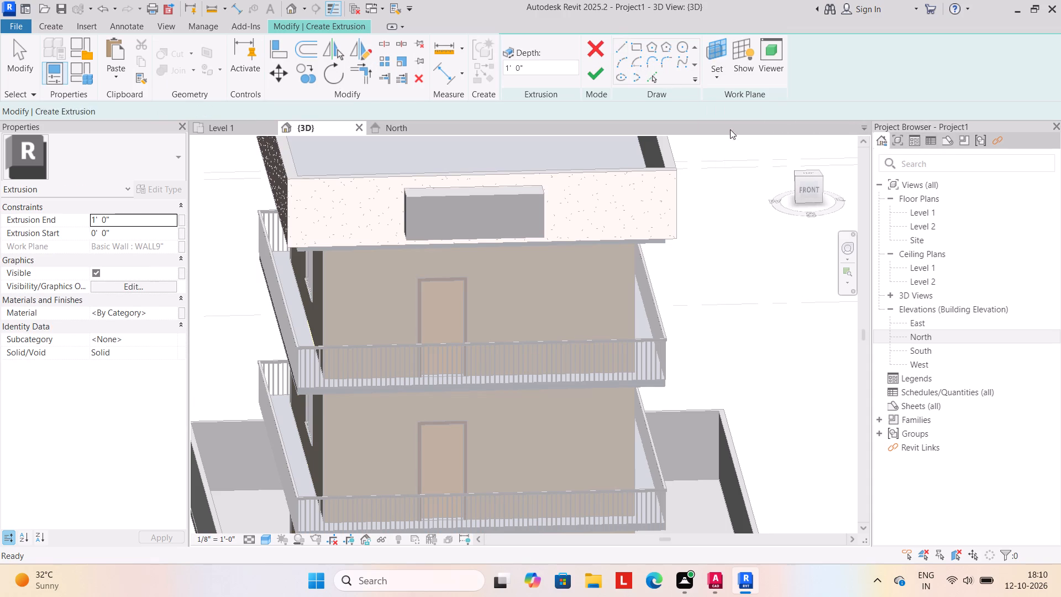
left_click(599, 44)
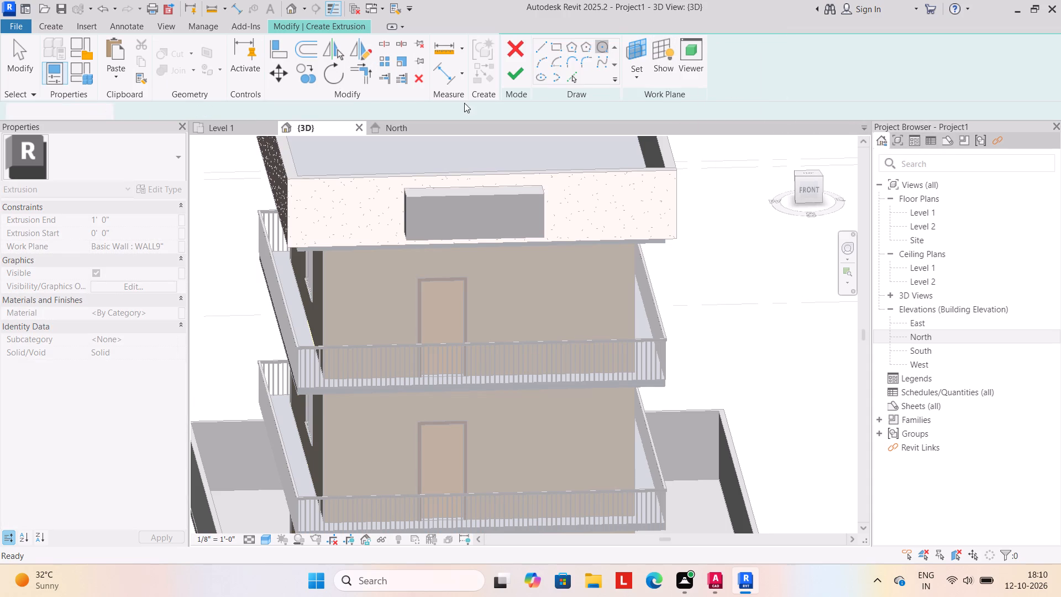
left_click(335, 212)
left_click(363, 201)
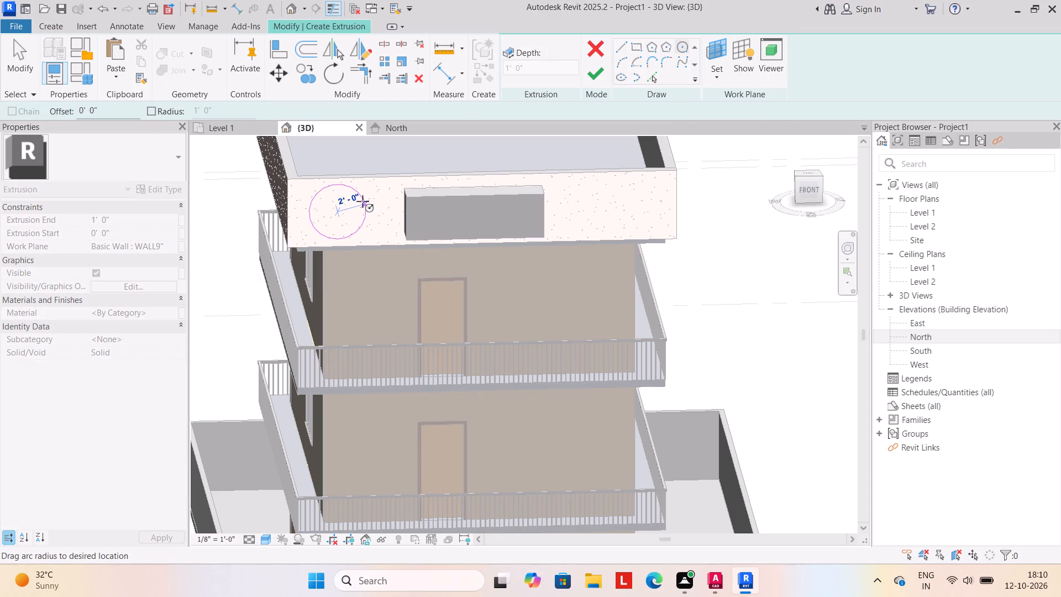
left_click(616, 207)
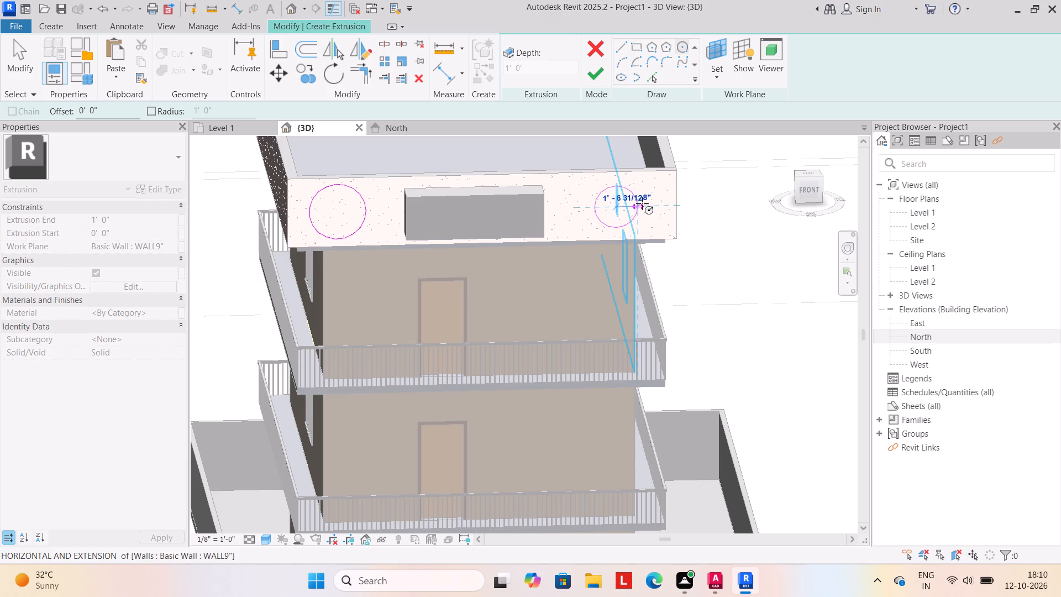
left_click(644, 202)
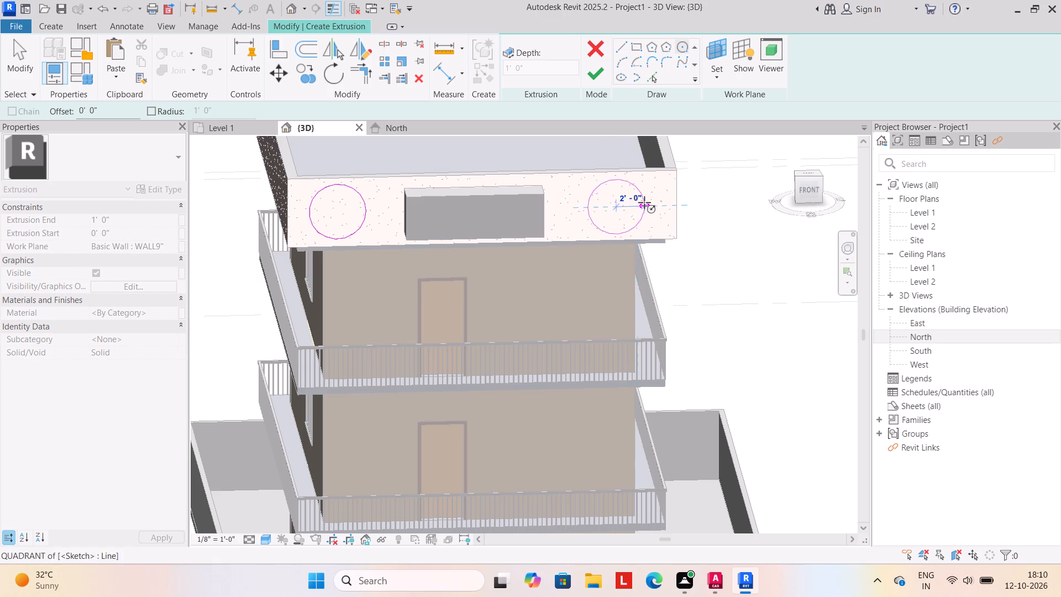
left_click(596, 76)
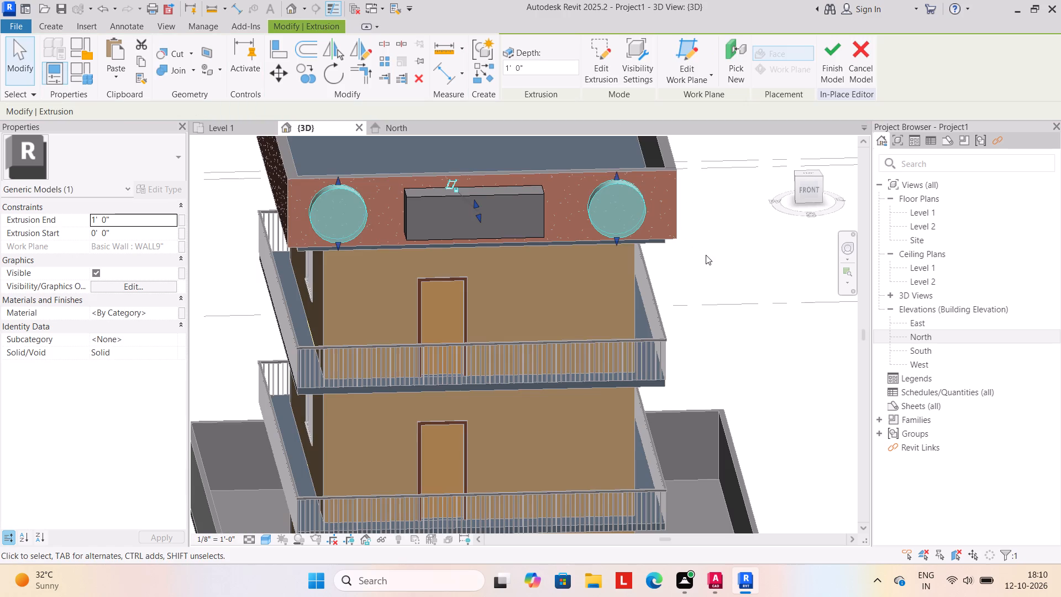
left_click(706, 254)
left_click(517, 71)
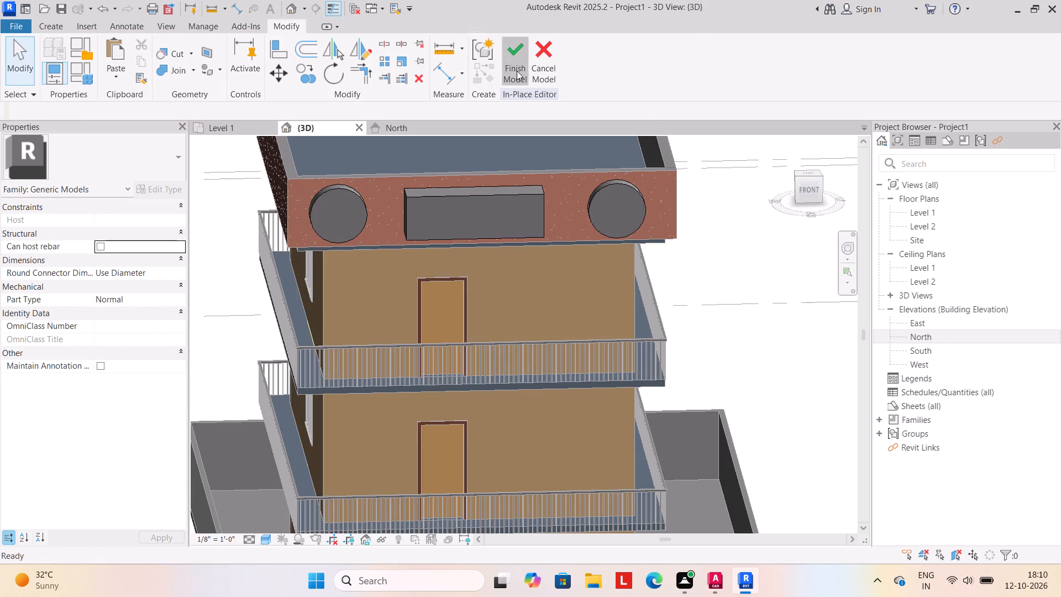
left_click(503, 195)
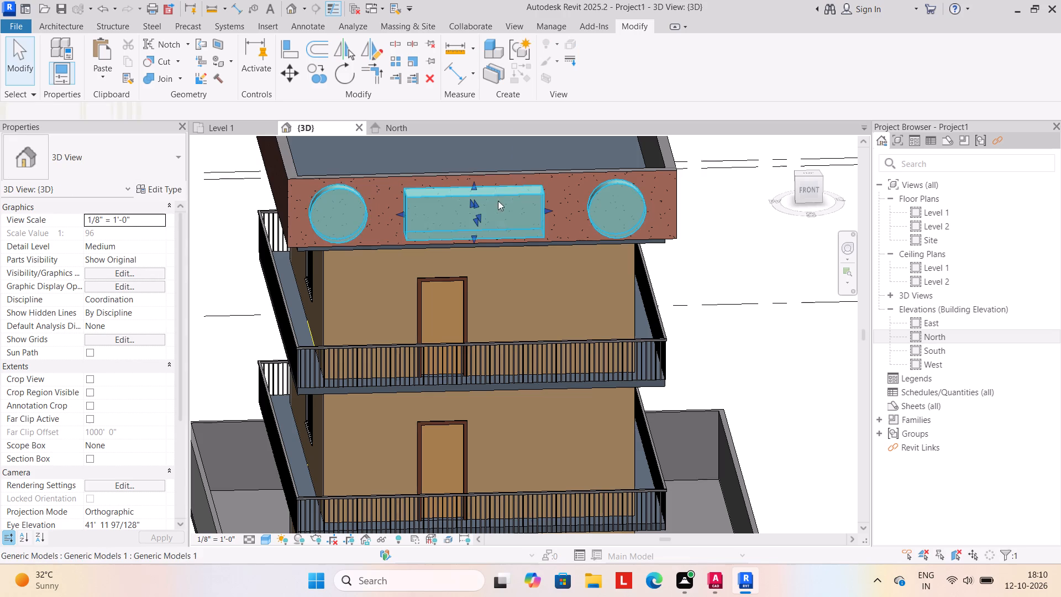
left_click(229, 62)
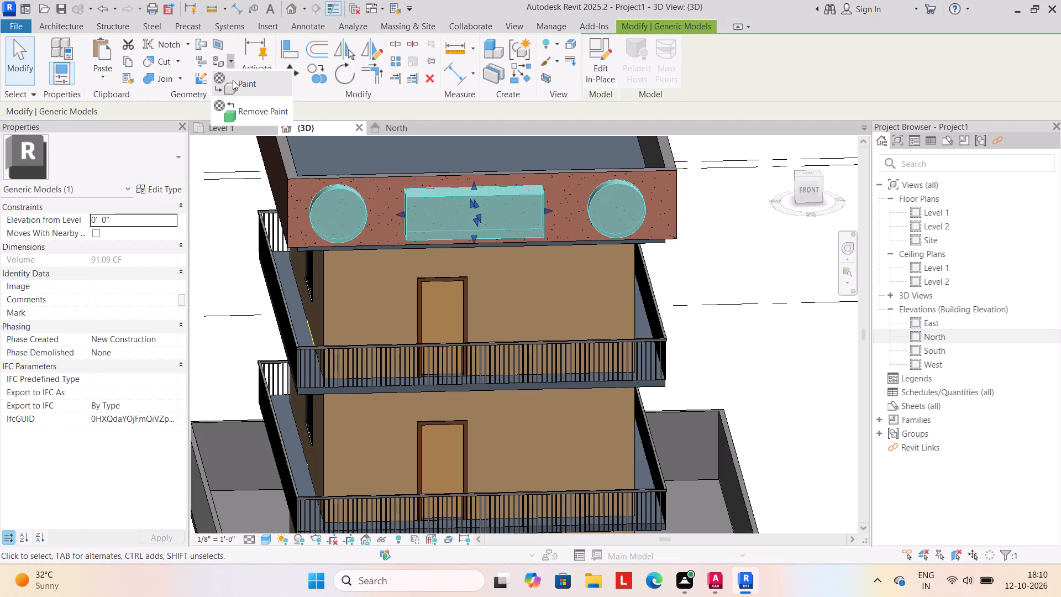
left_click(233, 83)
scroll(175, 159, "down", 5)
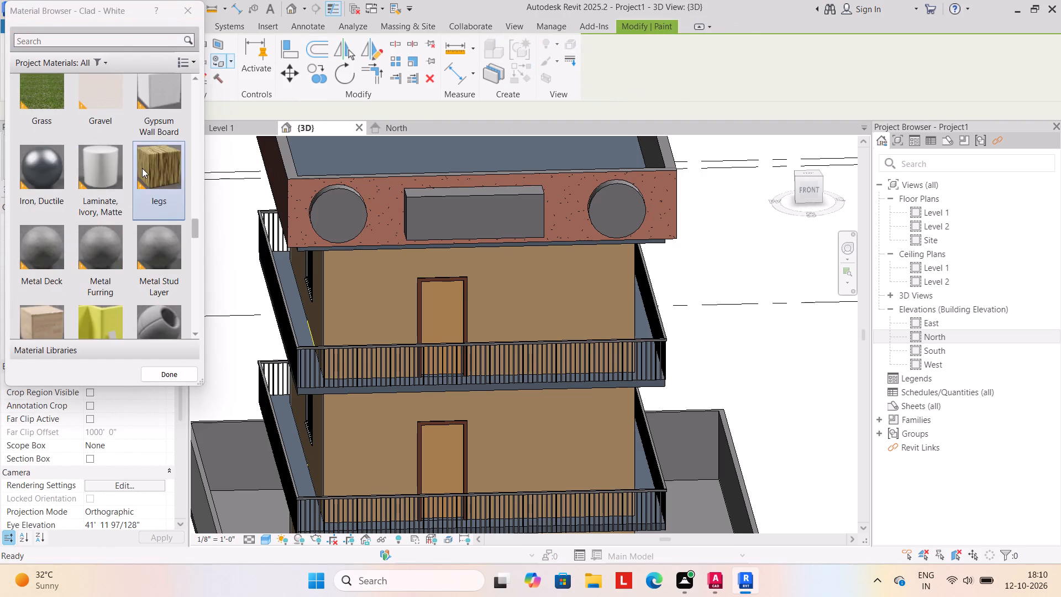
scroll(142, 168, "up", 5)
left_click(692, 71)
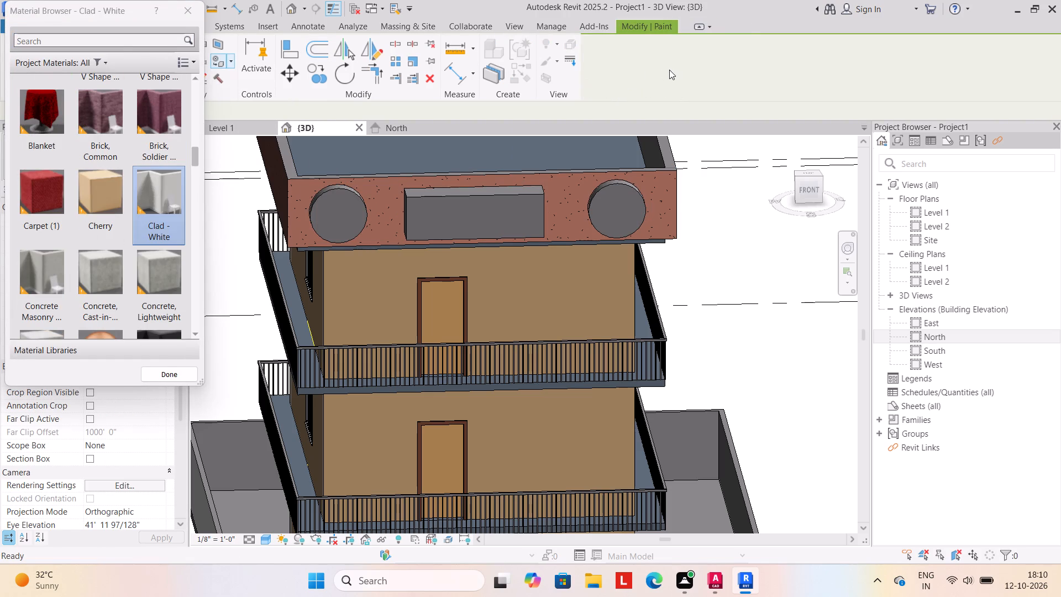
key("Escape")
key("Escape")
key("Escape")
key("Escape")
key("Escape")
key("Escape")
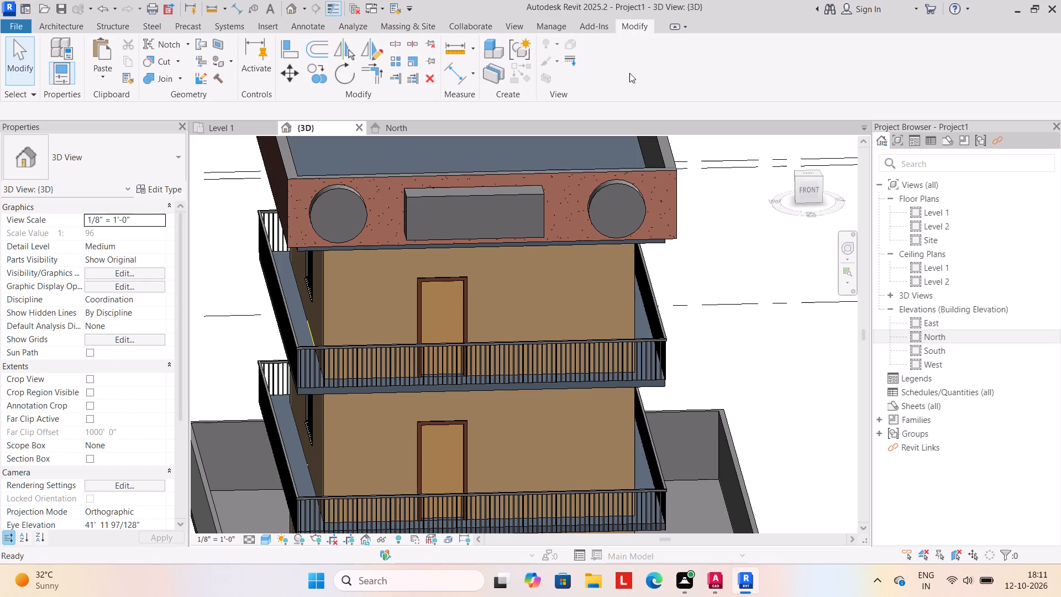
Edit the in-place parapet model, paint the rectangular block's front face with Brick, Common, and finish the model.
left_click(423, 195)
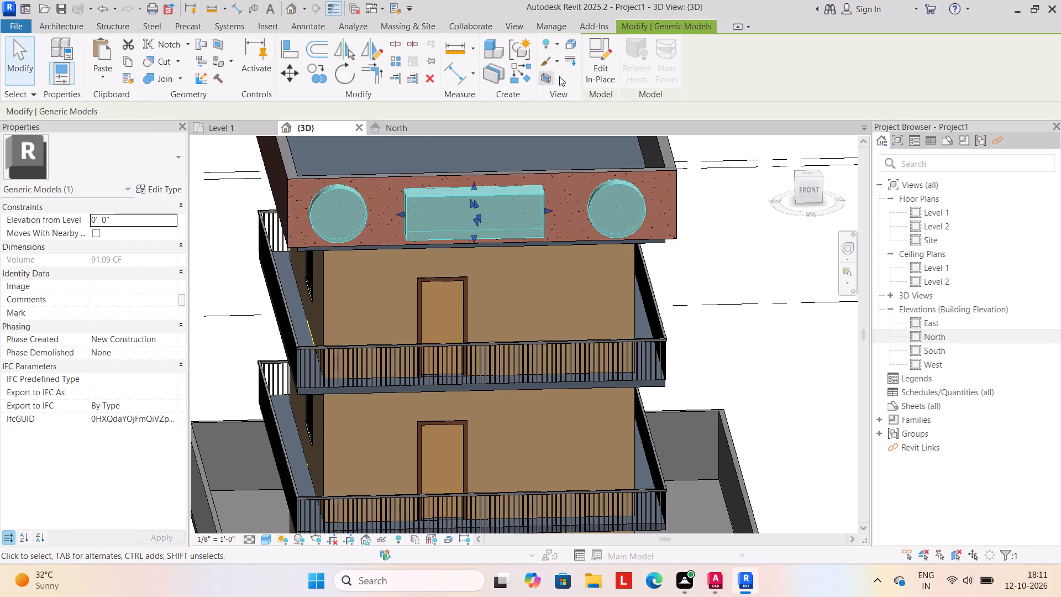
left_click(600, 80)
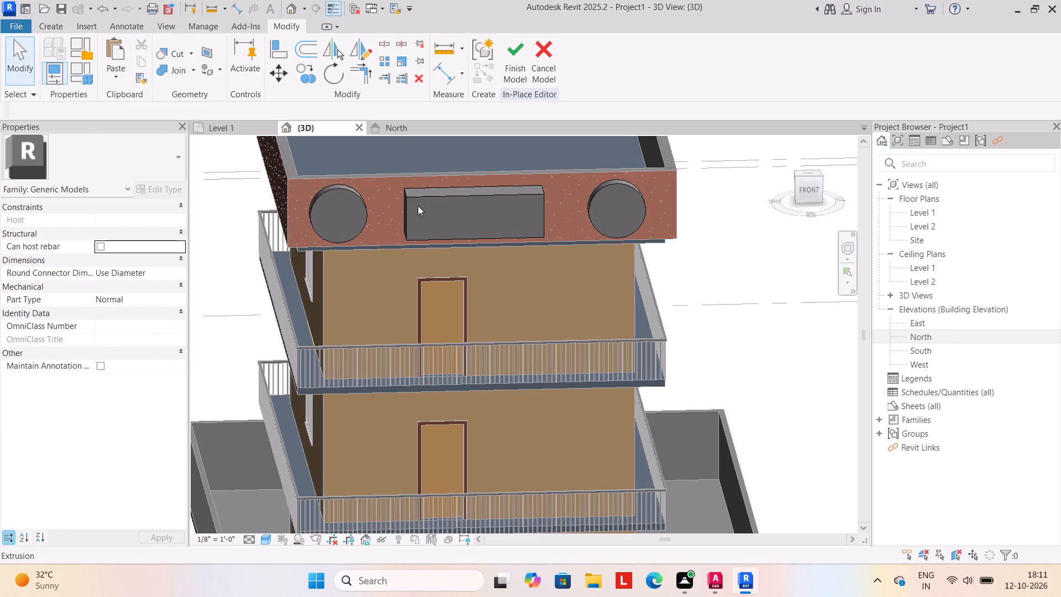
left_click(409, 206)
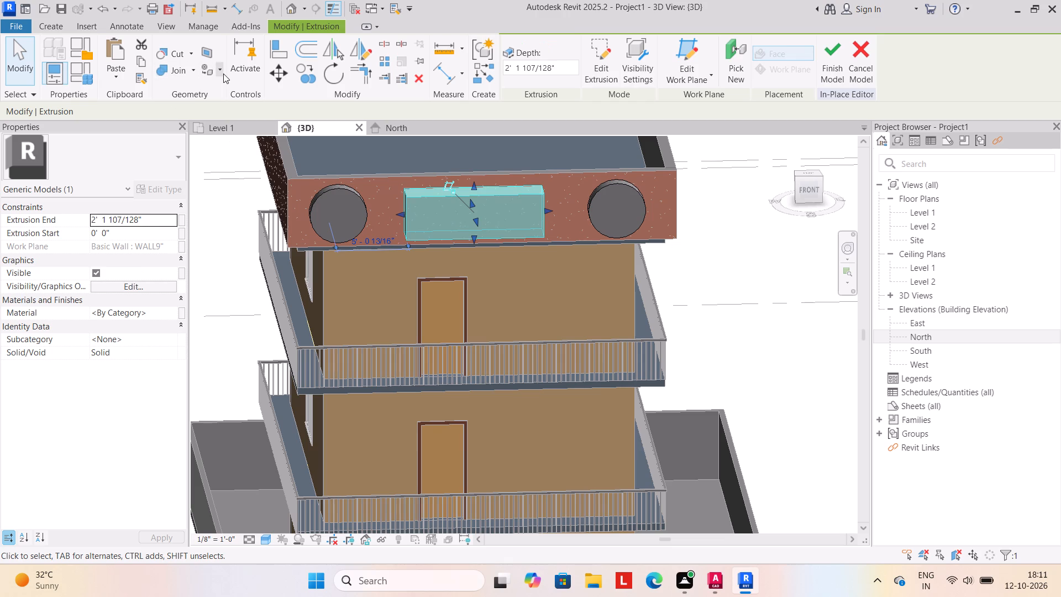
left_click(219, 70)
left_click(223, 93)
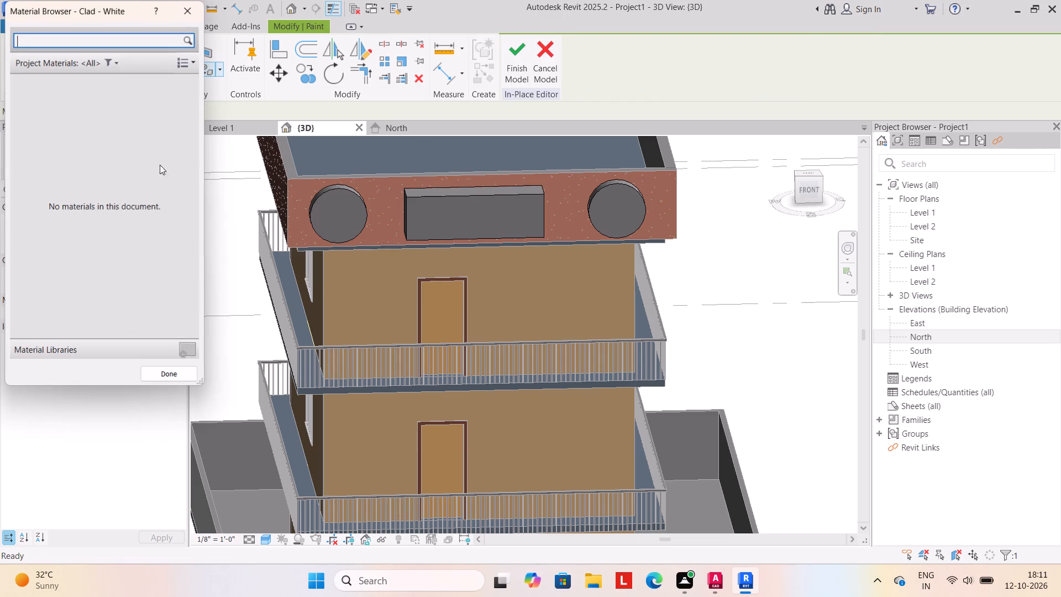
left_click(109, 109)
left_click(428, 211)
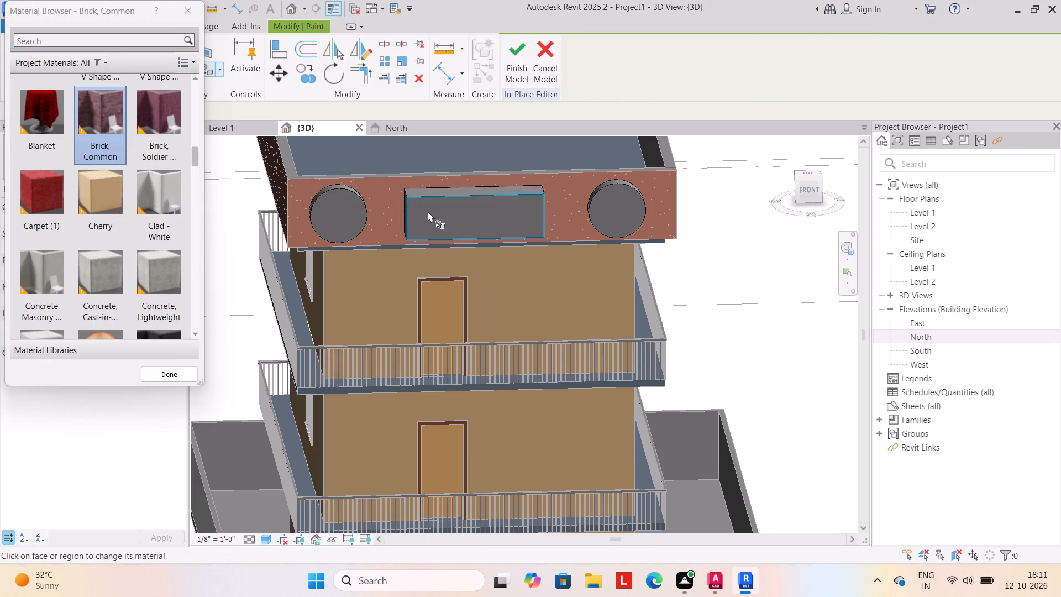
left_click(517, 59)
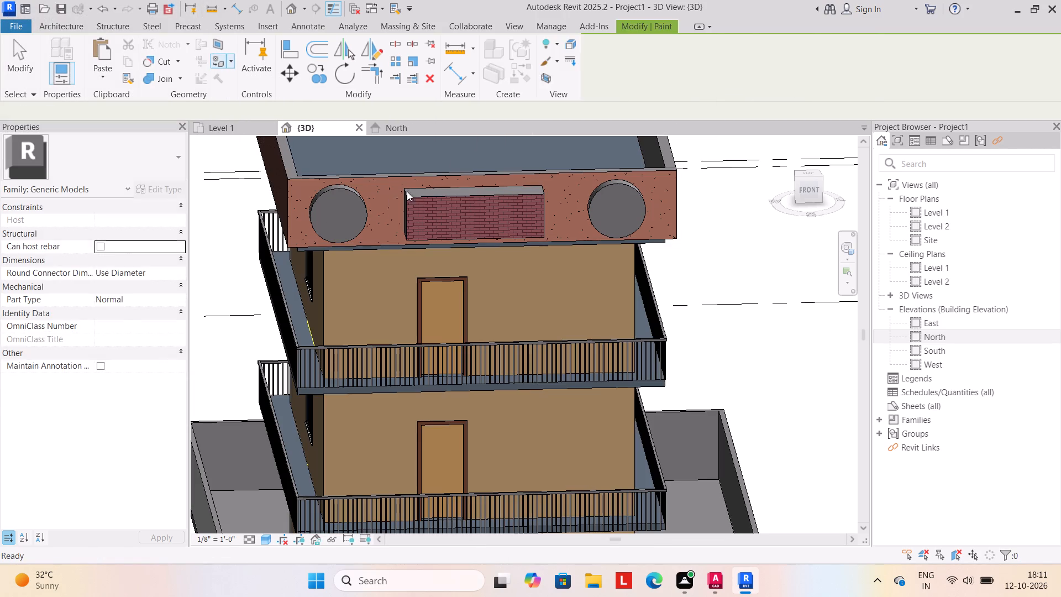
Edit the in-place parapet model again, paint the front faces of both circular extrusions with Parking Stripe, and finish the model.
left_click(363, 200)
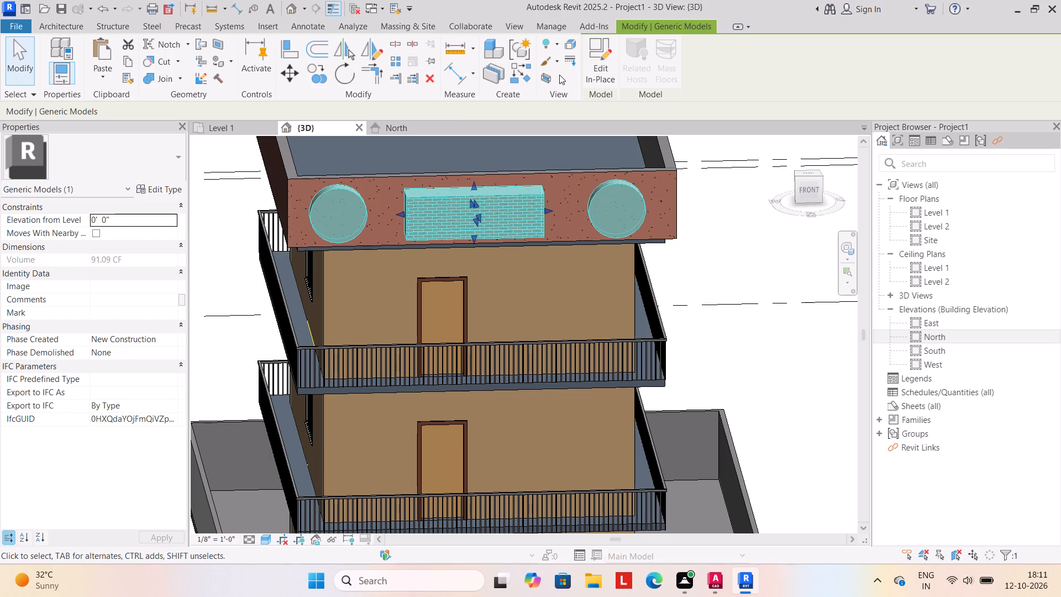
left_click(595, 71)
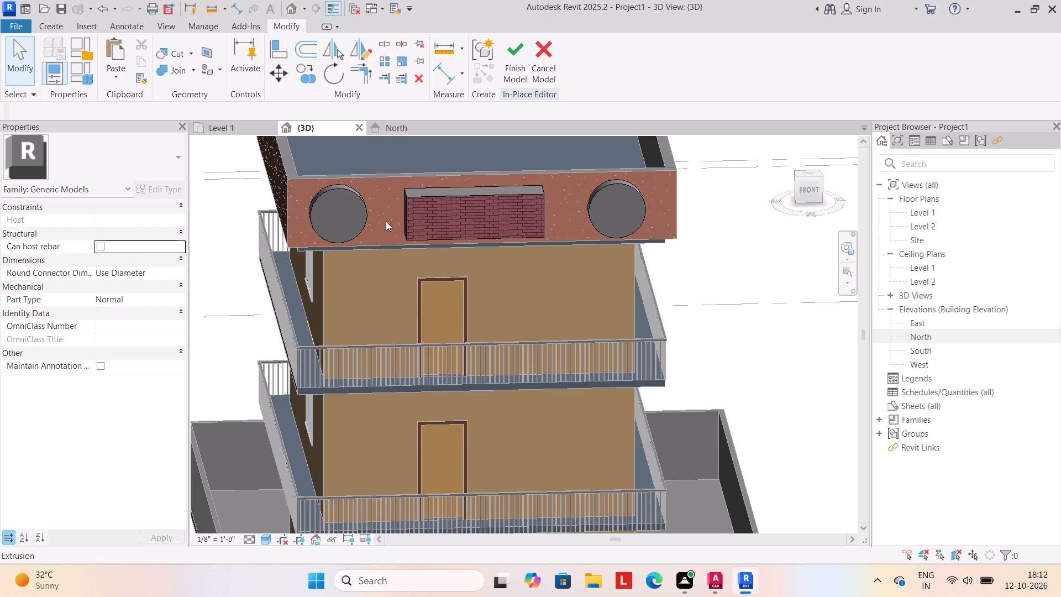
left_click(359, 213)
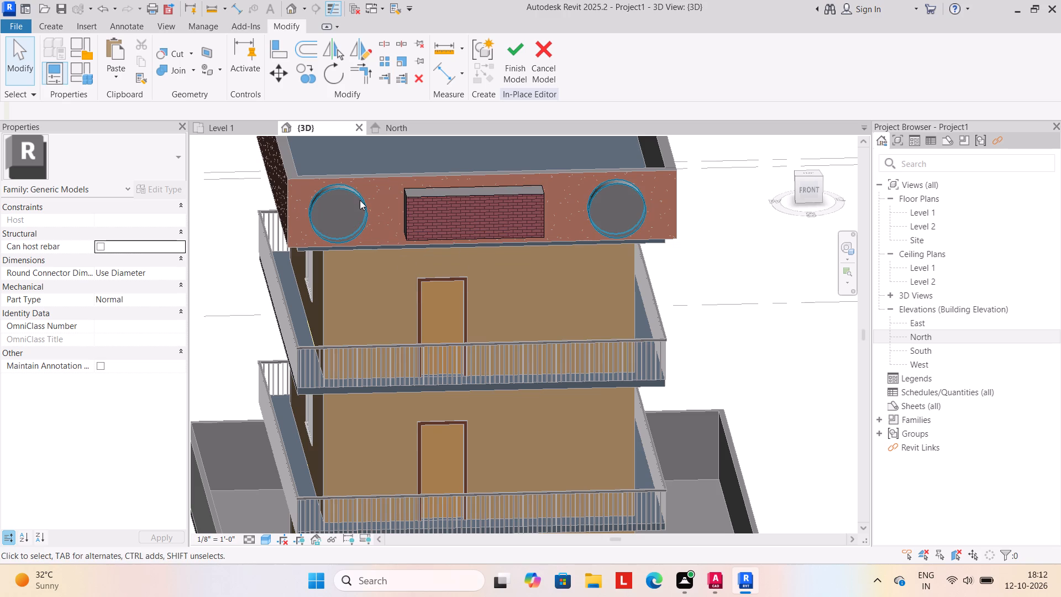
left_click(360, 200)
left_click(220, 74)
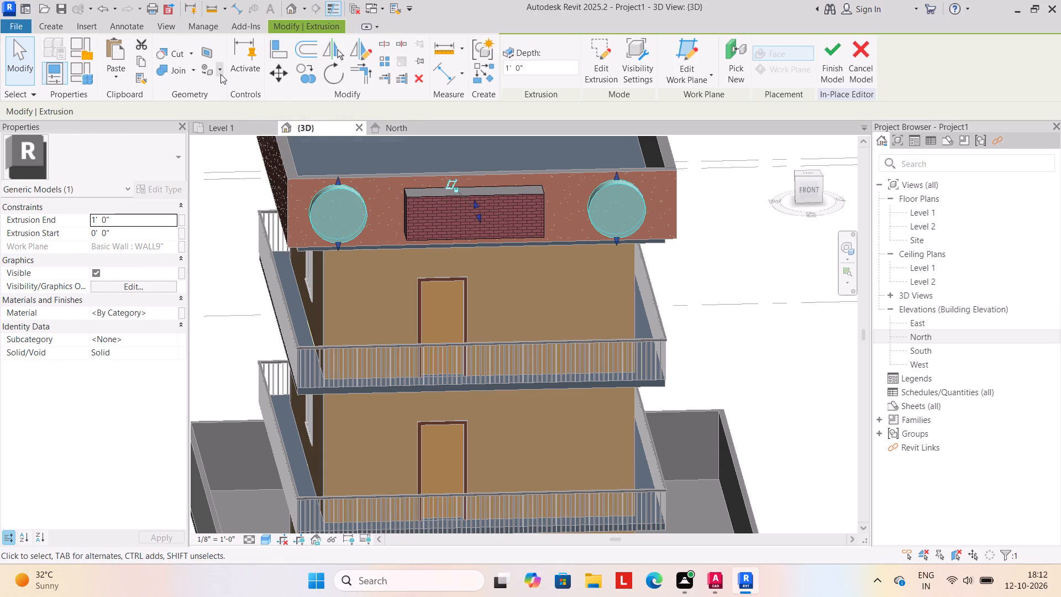
left_click(227, 92)
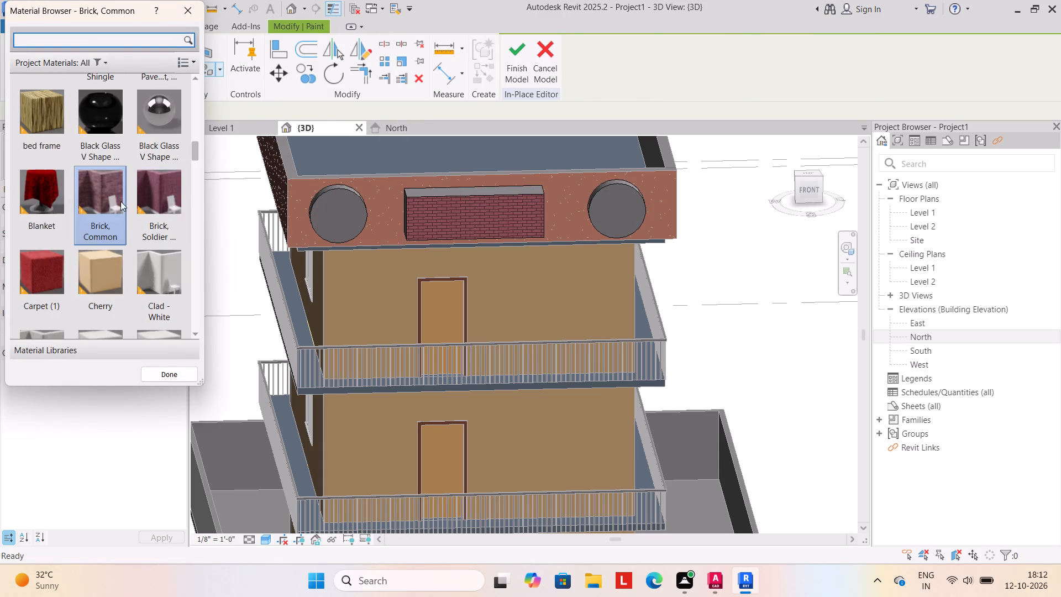
scroll(120, 201, "down", 15)
scroll(120, 193, "down", 6)
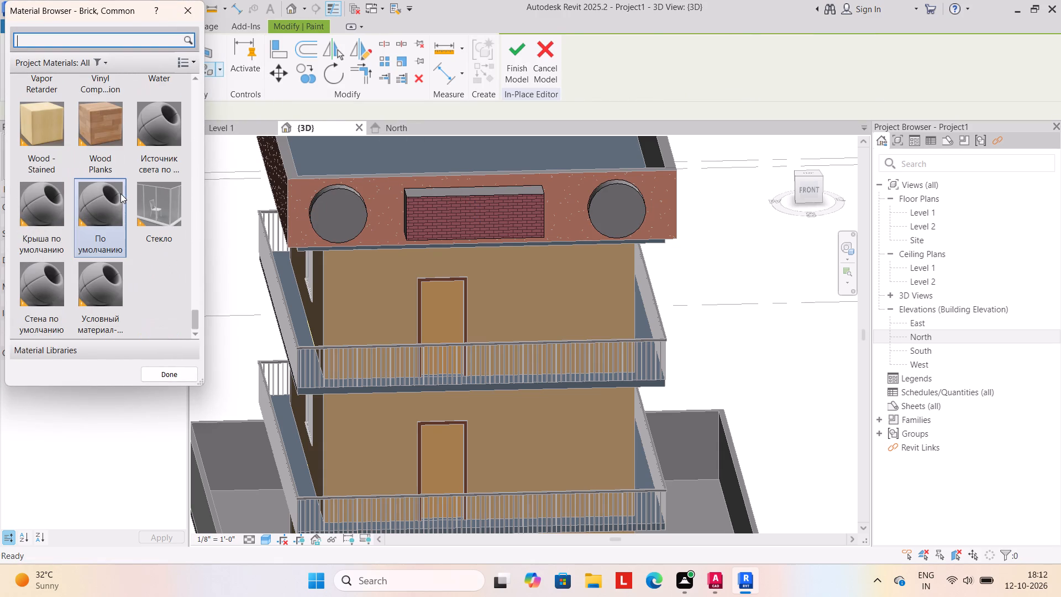
scroll(120, 193, "up", 9)
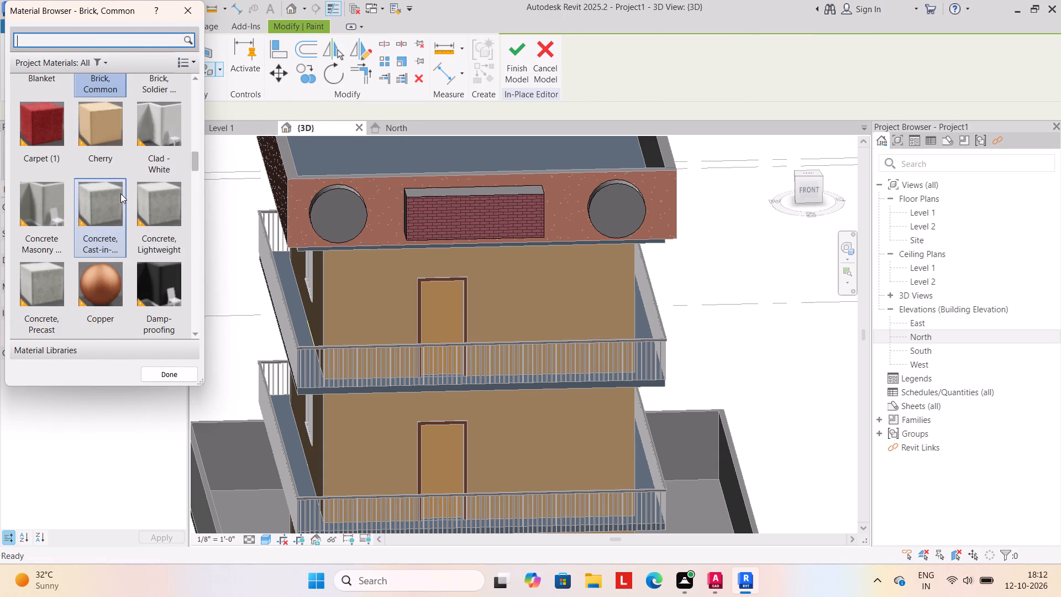
scroll(120, 193, "up", 3)
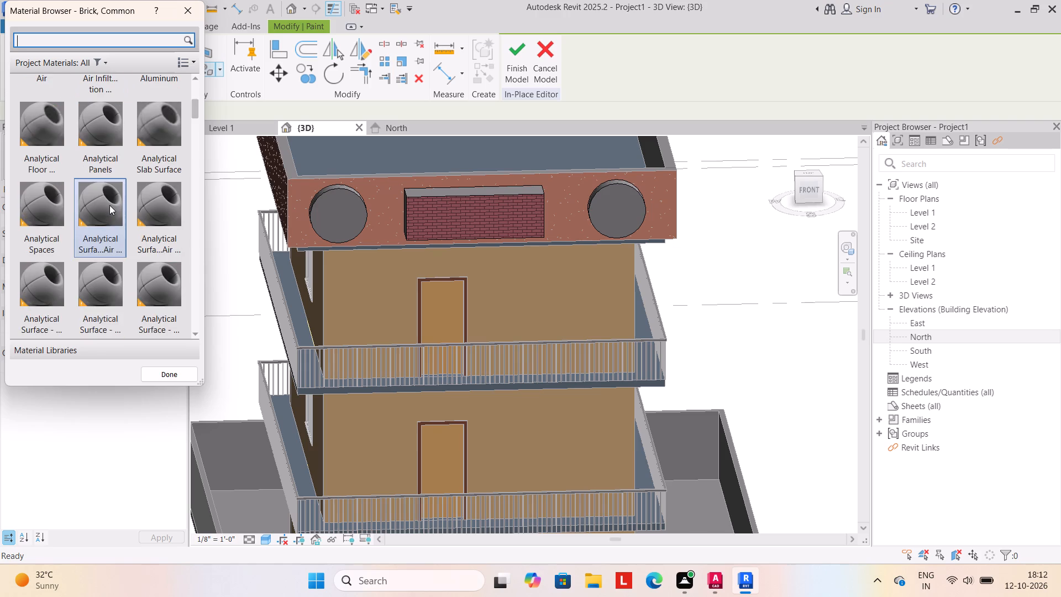
scroll(109, 205, "down", 12)
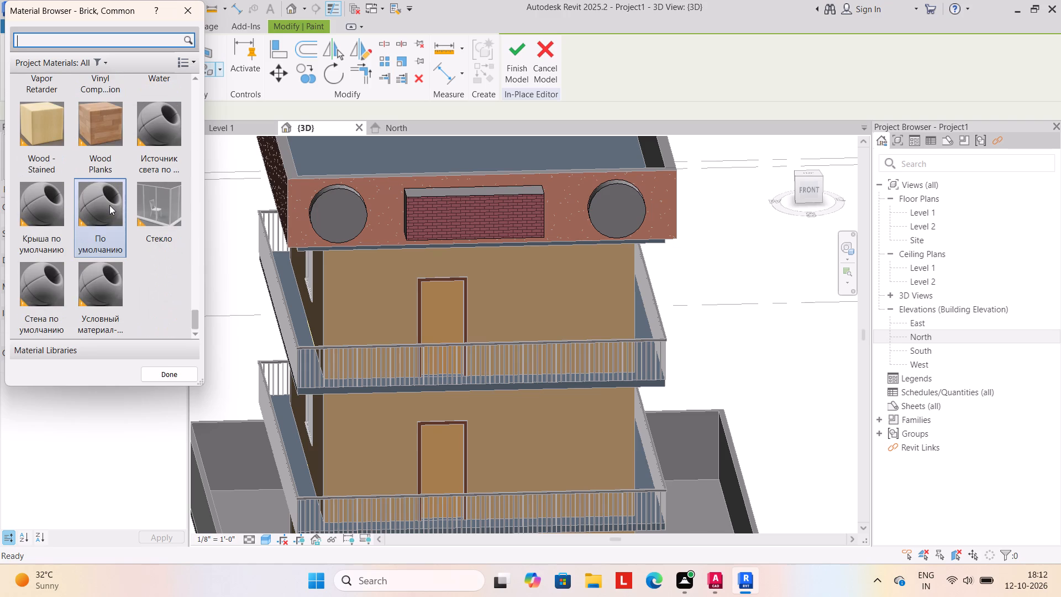
scroll(109, 205, "down", 10)
scroll(103, 210, "up", 10)
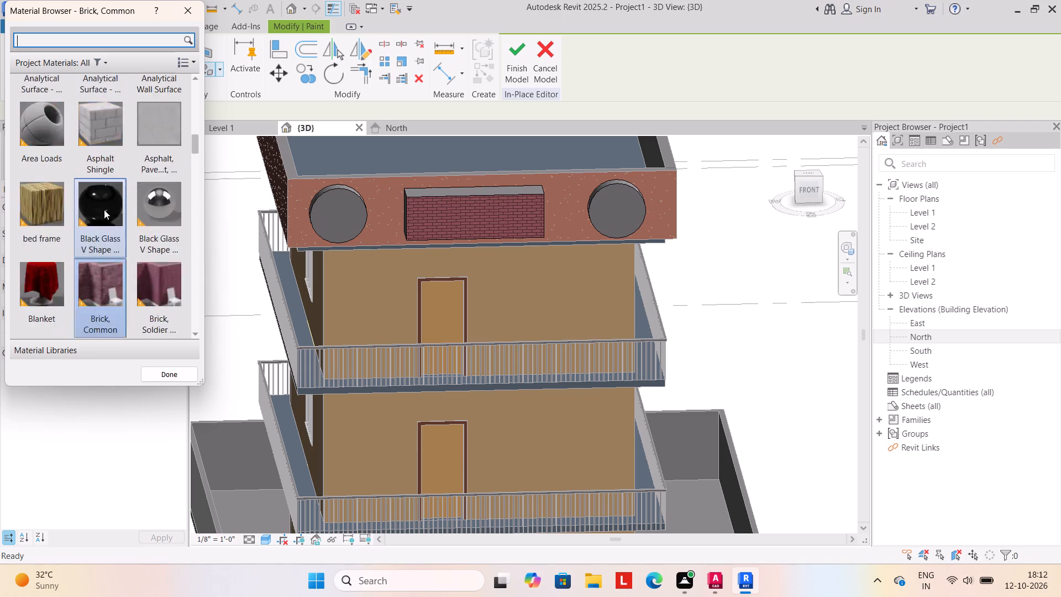
scroll(104, 210, "down", 4)
scroll(104, 210, "up", 2)
scroll(104, 213, "down", 3)
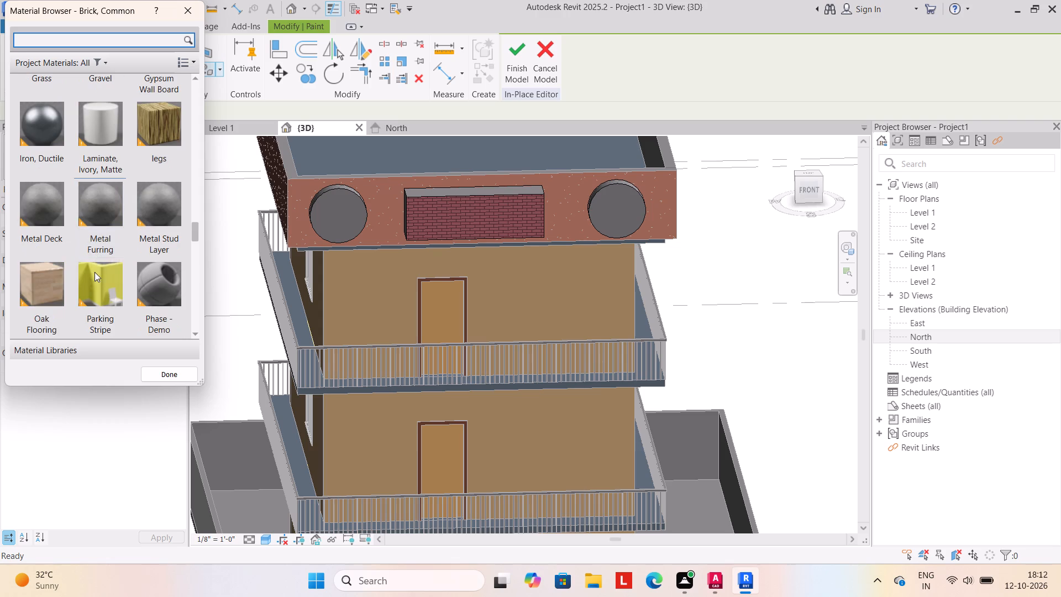
left_click(94, 275)
left_click(335, 219)
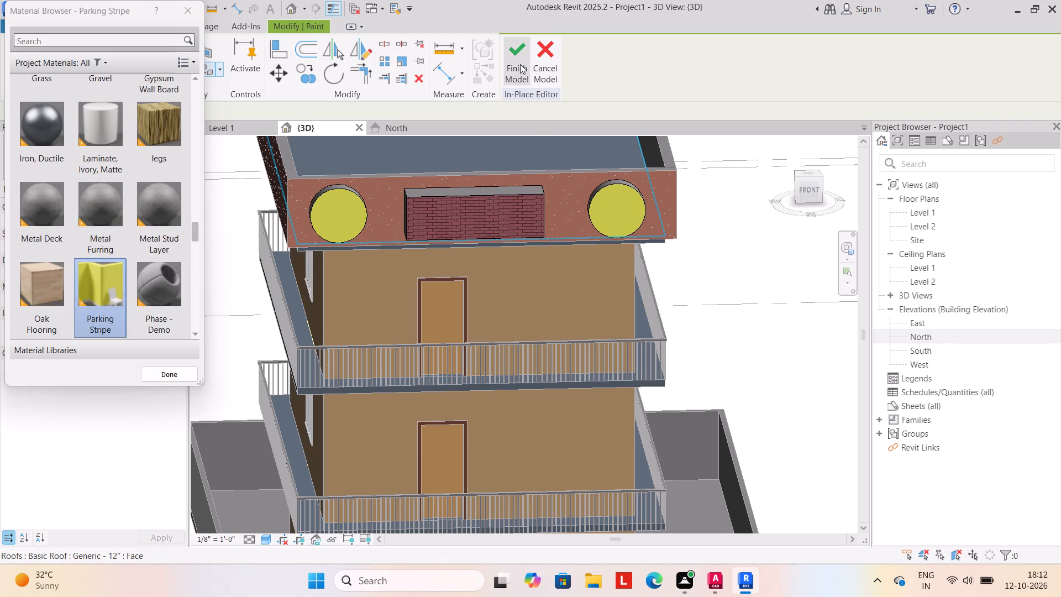
left_click(520, 64)
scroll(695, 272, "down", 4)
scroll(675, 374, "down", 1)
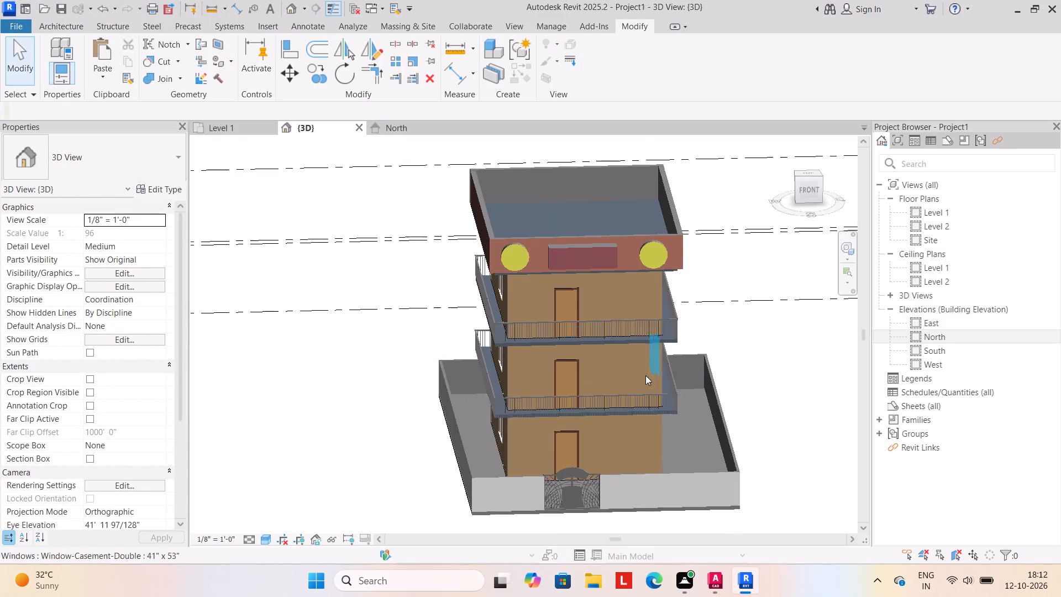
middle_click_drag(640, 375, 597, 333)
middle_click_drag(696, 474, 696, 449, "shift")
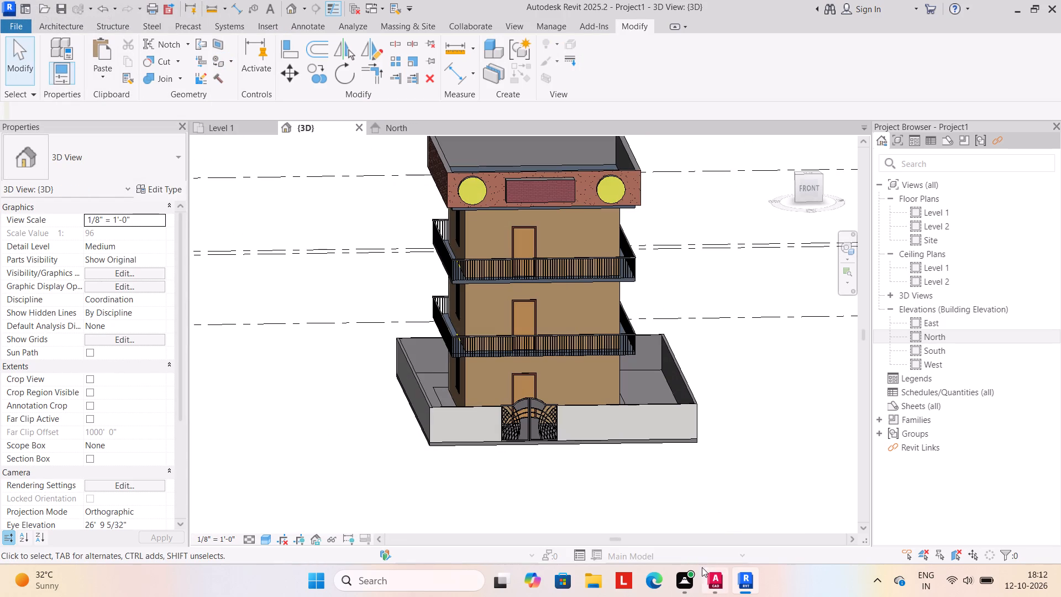
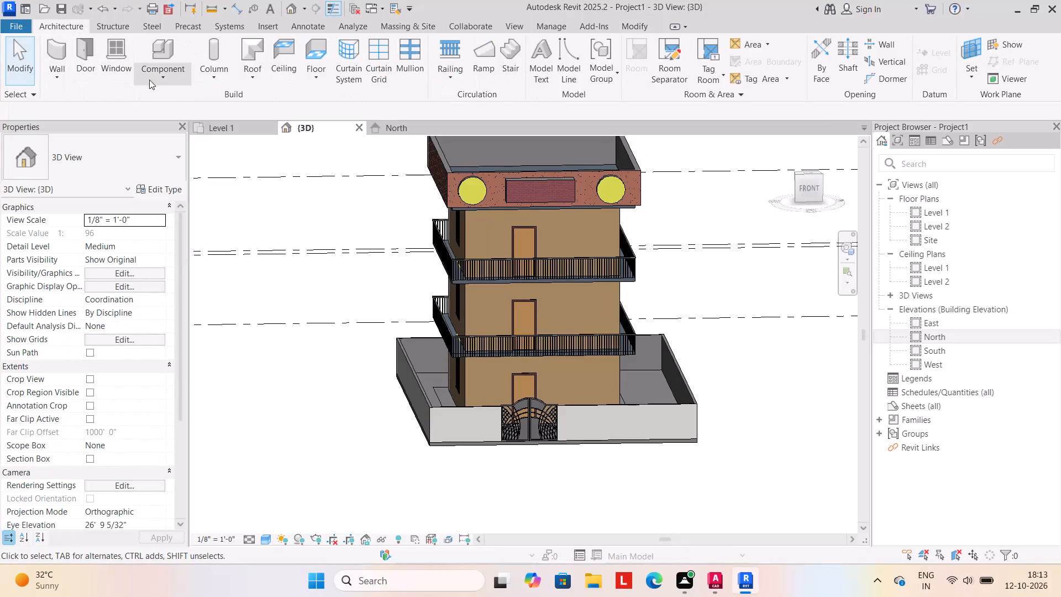
Create a new in-place model in the Generic Models category, keeping the suggested name.
left_click(166, 80)
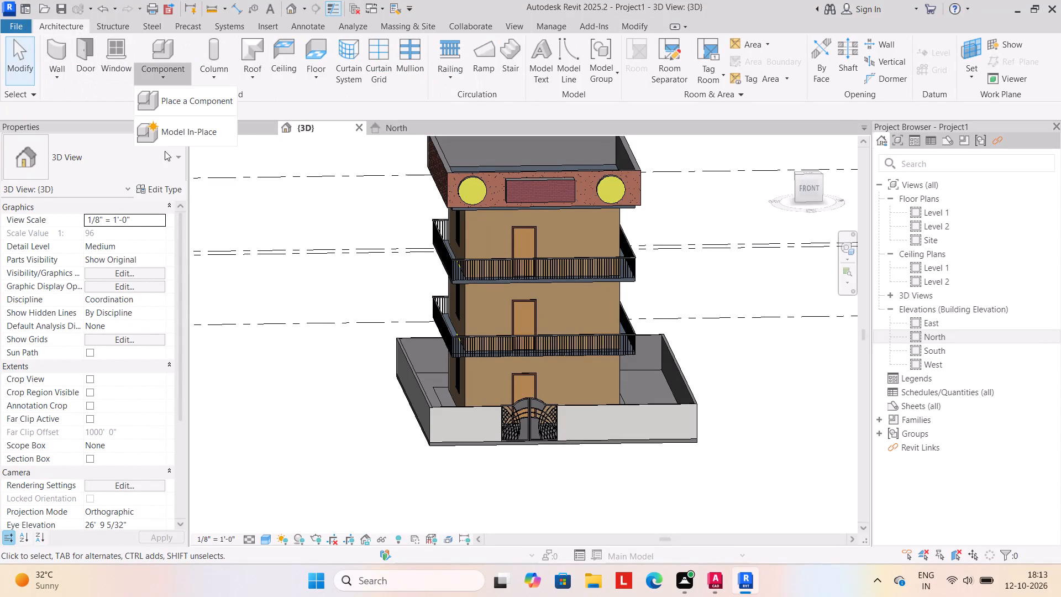
left_click(197, 136)
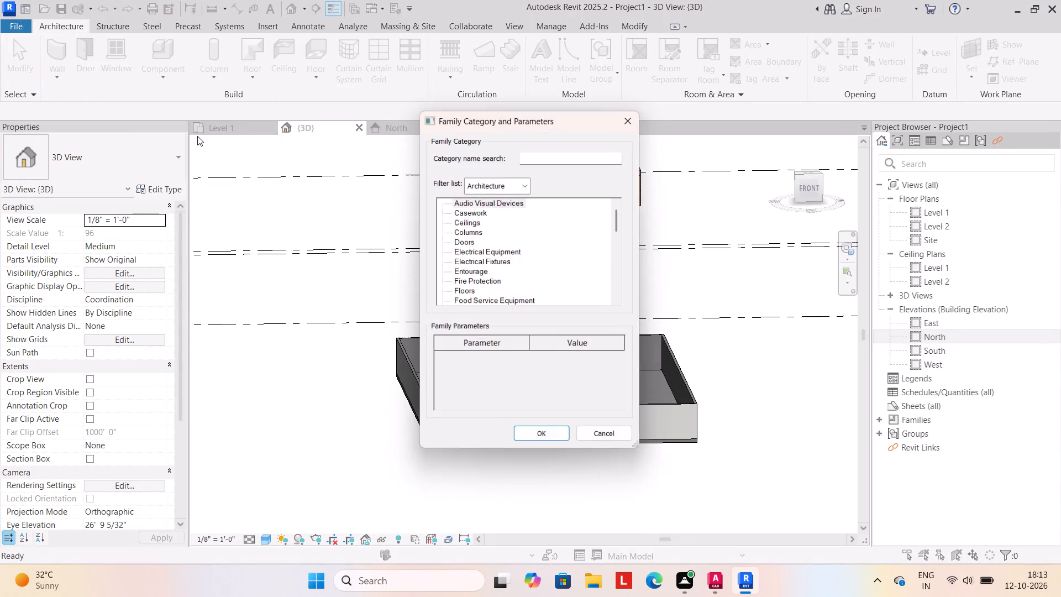
scroll(451, 202, "down", 5)
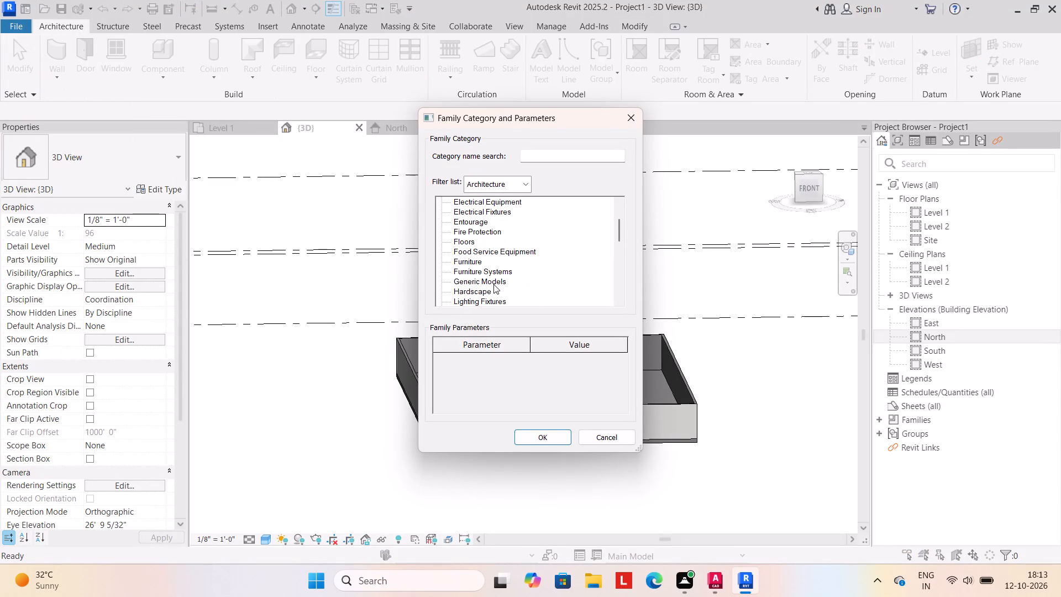
left_click(493, 284)
left_click(543, 435)
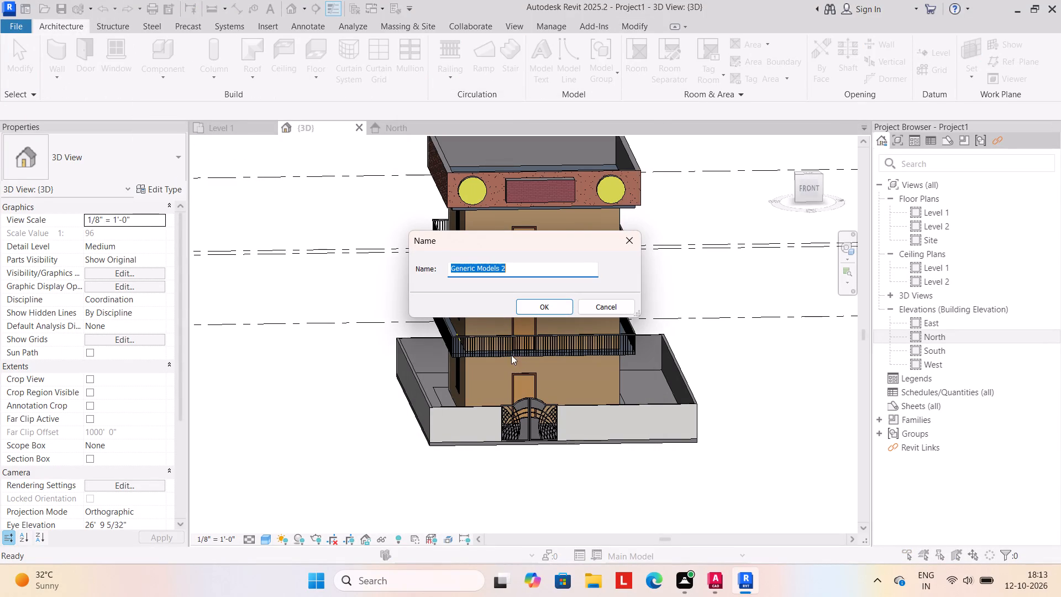
left_click(539, 308)
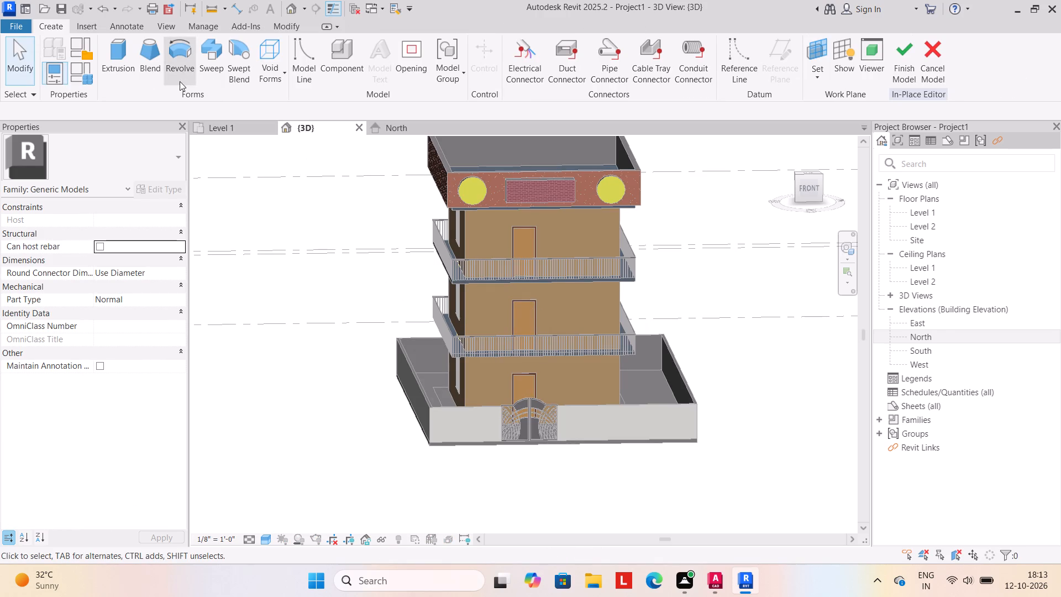
Extrude a rectangle about 6' by 2'-6" with 1' depth on the front boundary wall's shorter segment beside the gate.
left_click(107, 61)
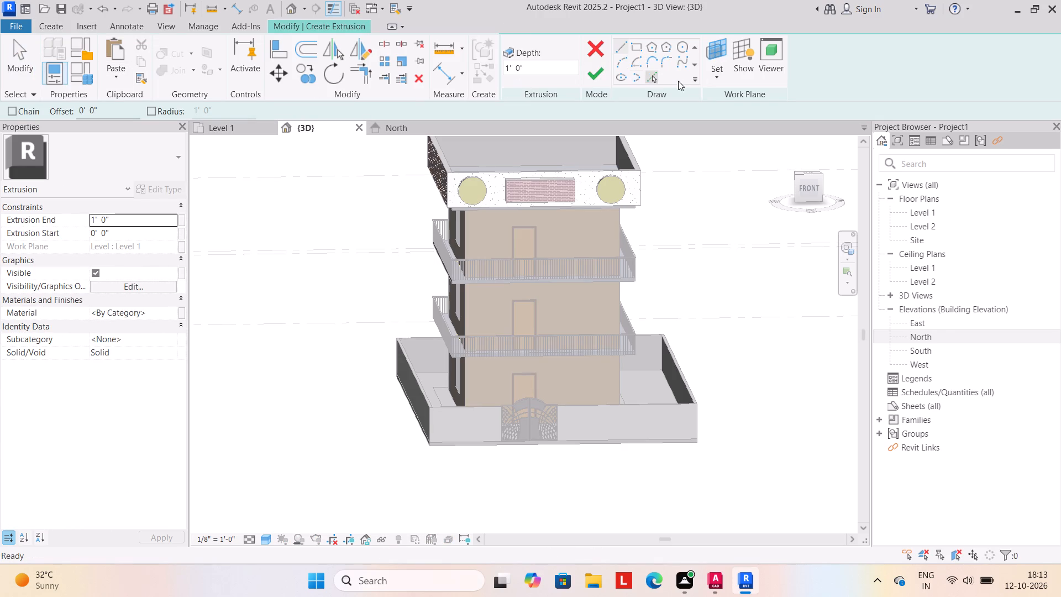
left_click(715, 77)
left_click(739, 123)
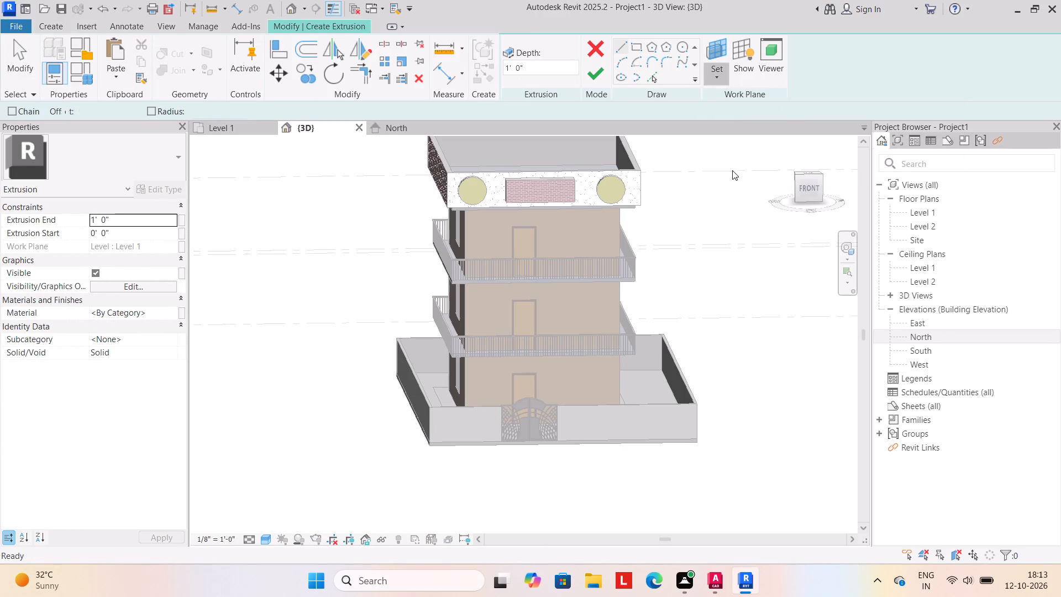
left_click(477, 412)
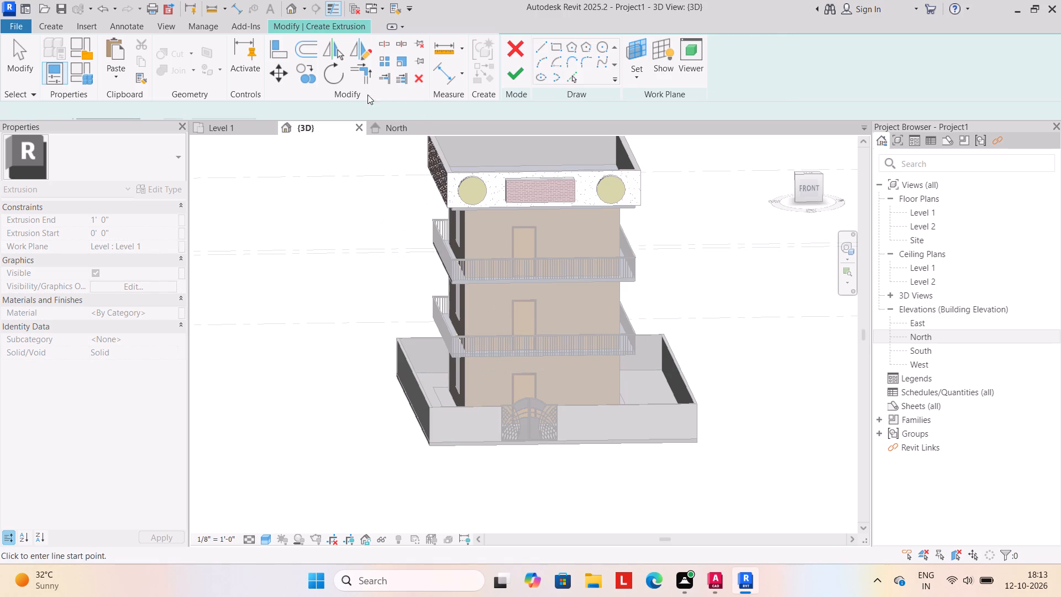
left_click(636, 44)
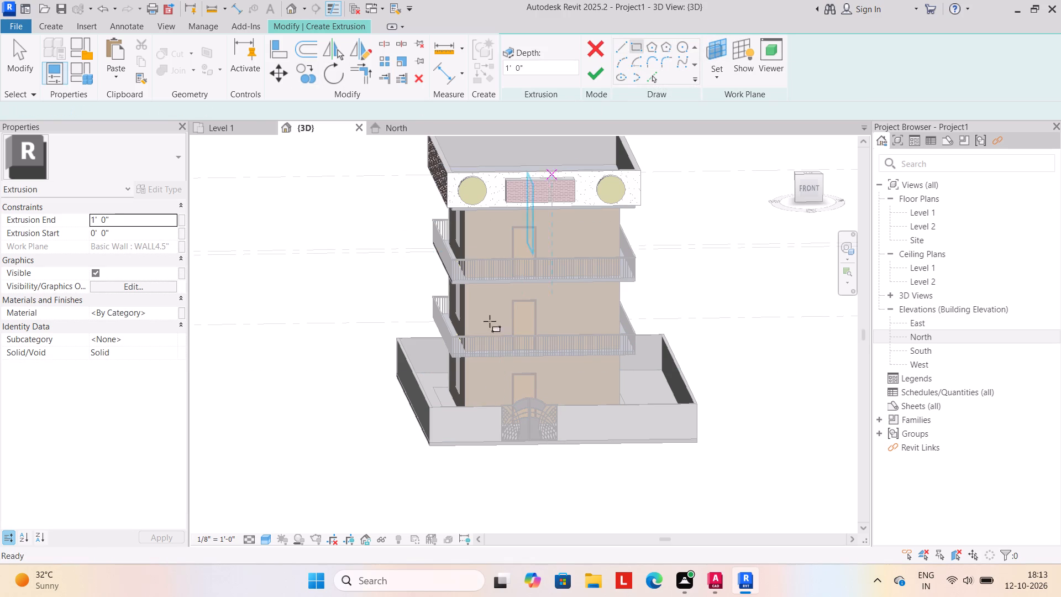
scroll(459, 422, "up", 4)
left_click(435, 409)
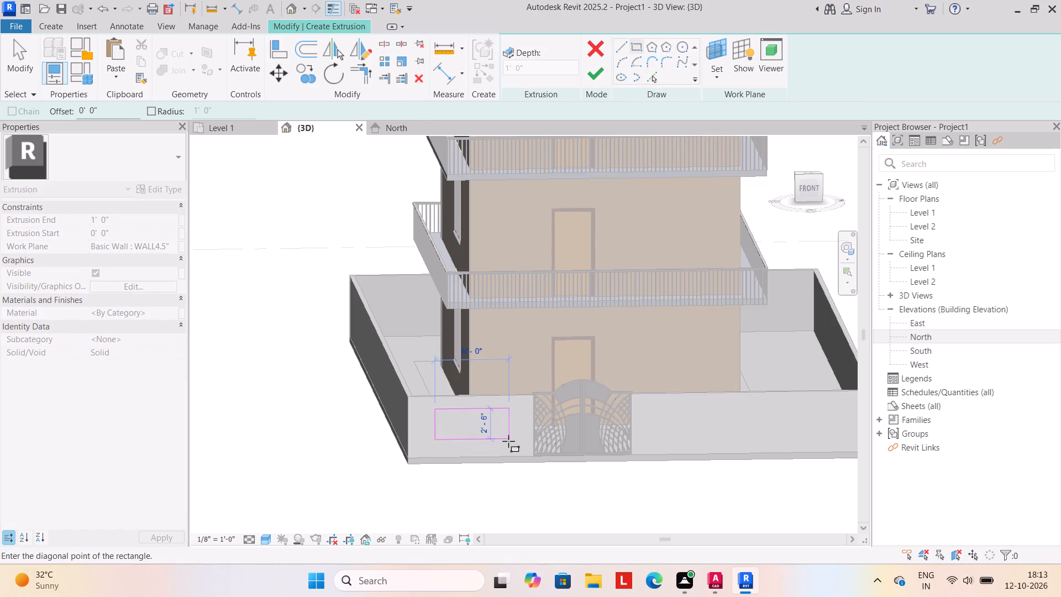
left_click(508, 441)
left_click(598, 73)
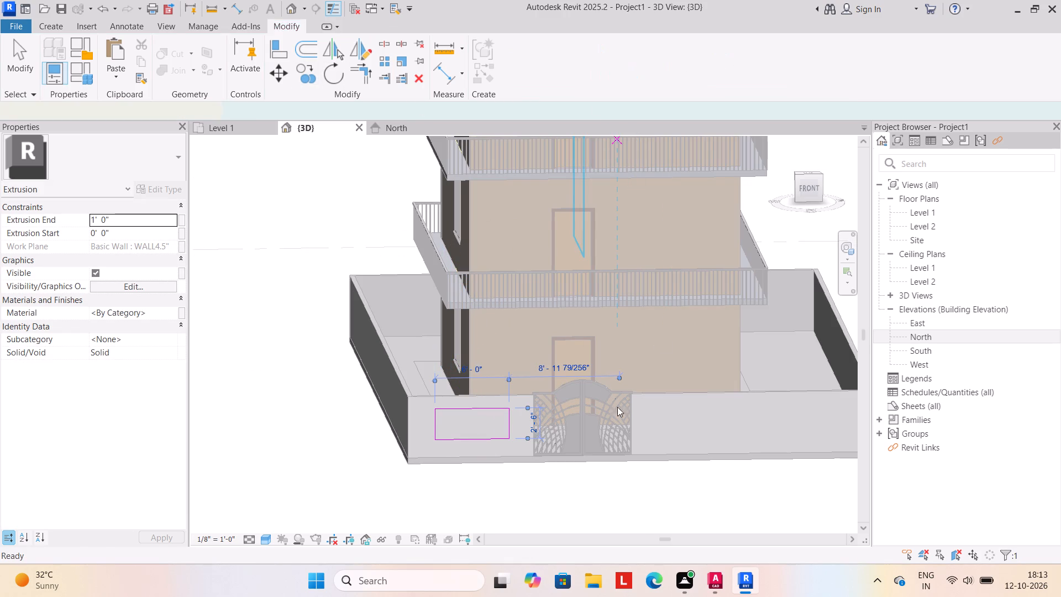
scroll(636, 462, "down", 1)
middle_click_drag(636, 462, 585, 426)
left_click(592, 454)
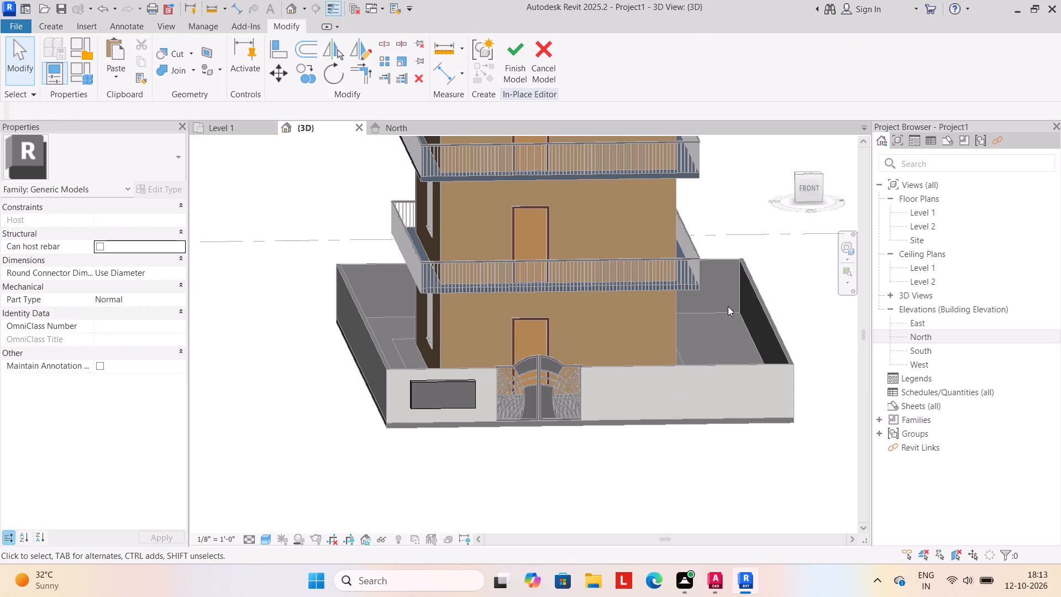
Extrude a rectangle about 15'-6" by 2'-6" with 1' depth on the front boundary wall's longer segment, and finish the in-place model.
left_click(44, 27)
left_click(117, 61)
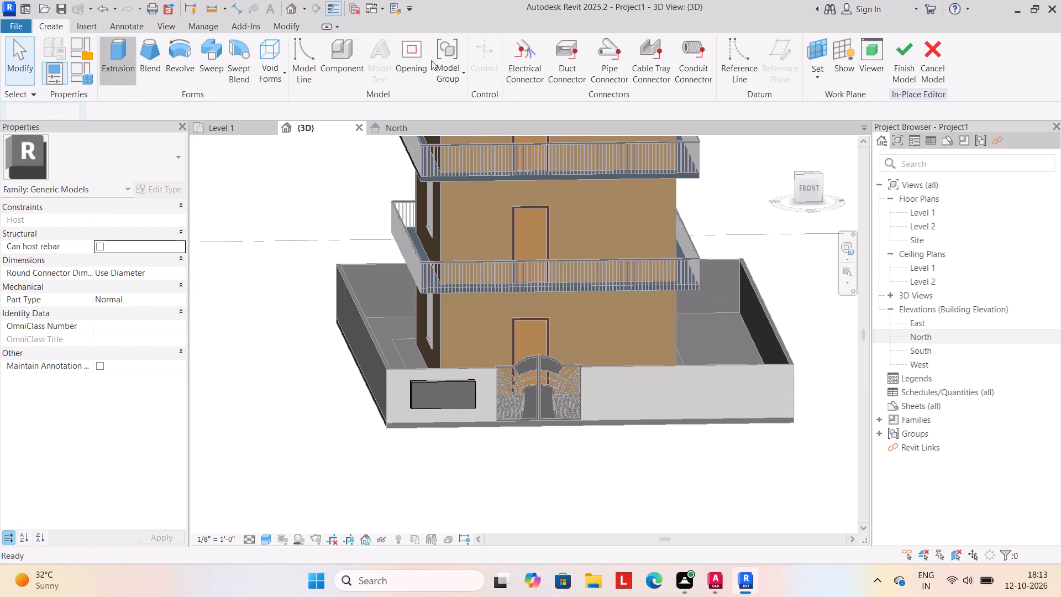
left_click(714, 78)
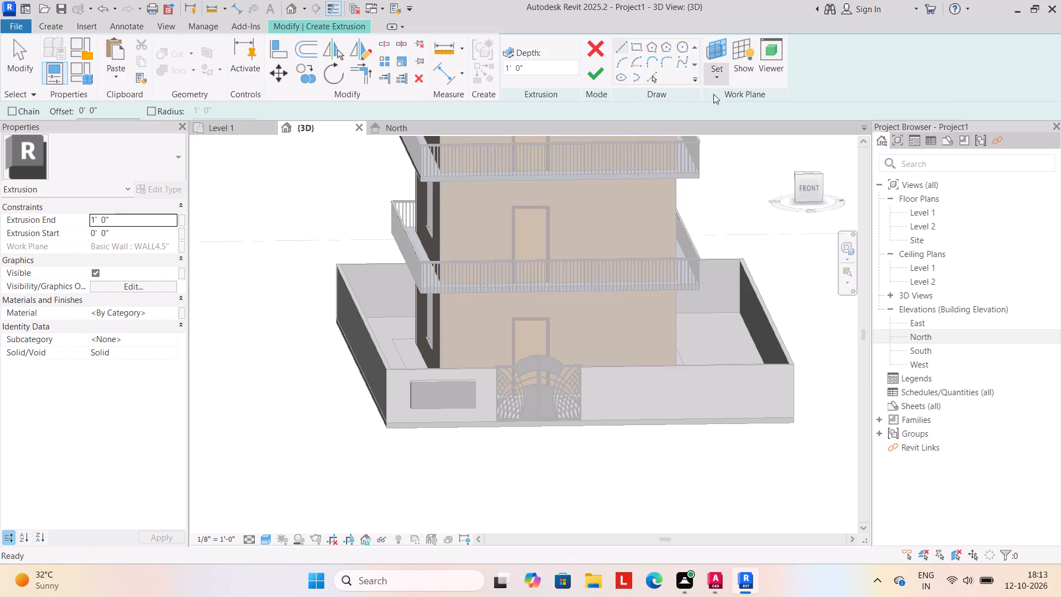
left_click(738, 125)
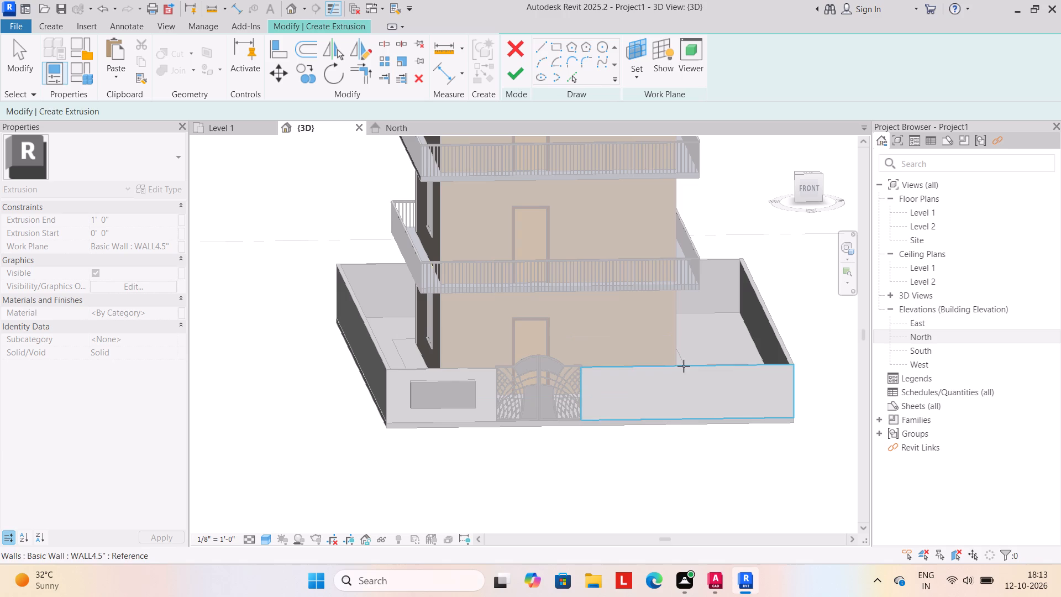
left_click(684, 366)
left_click(633, 45)
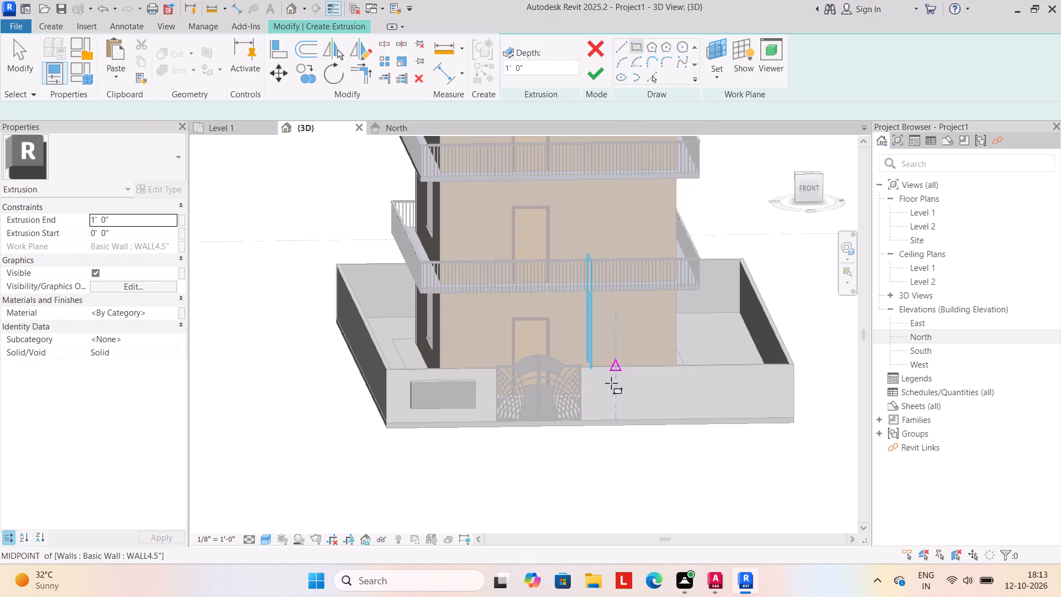
left_click(607, 383)
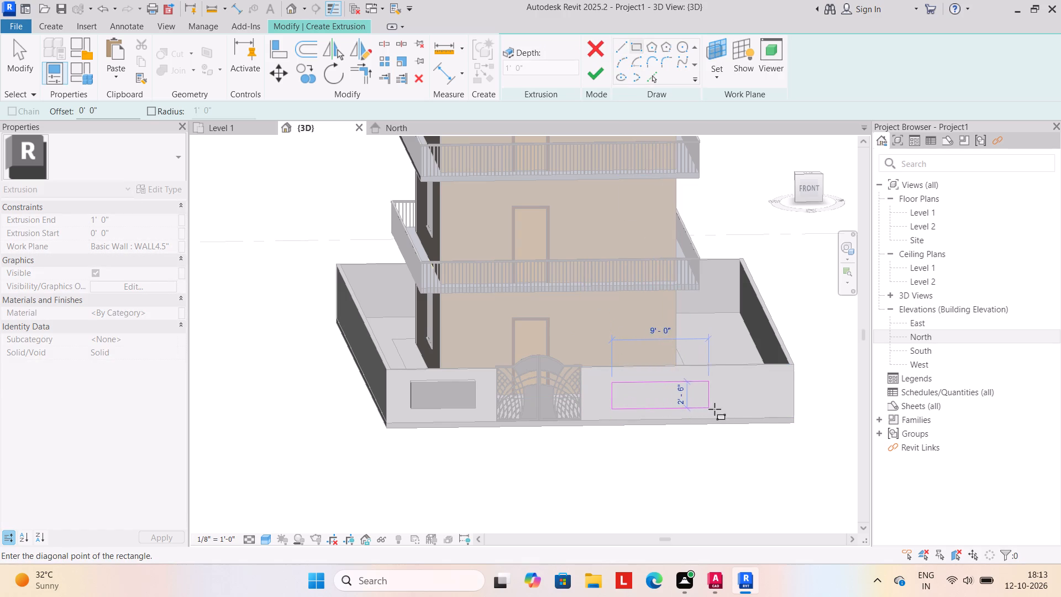
left_click(780, 408)
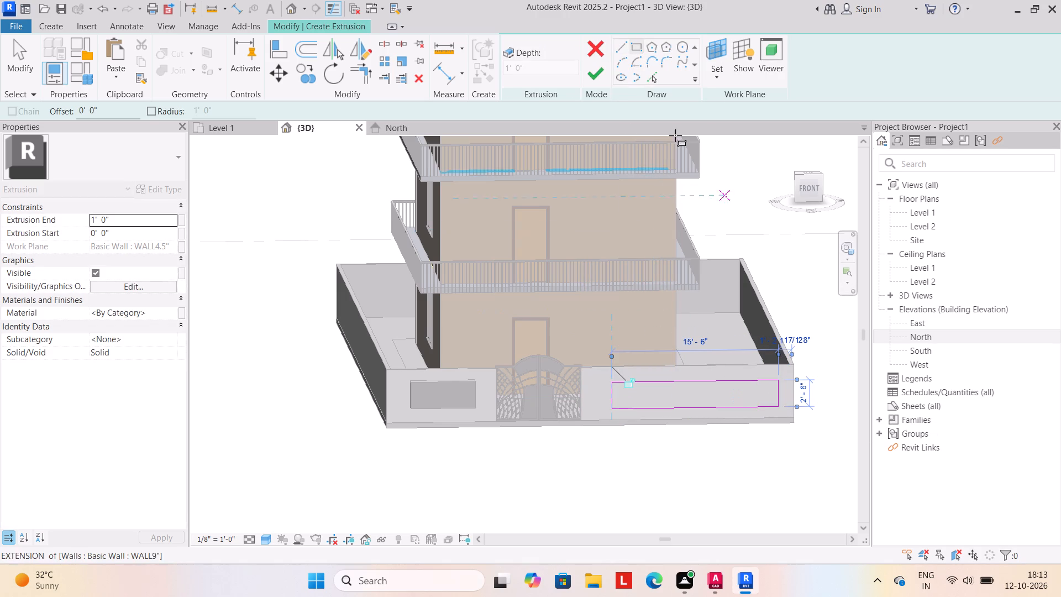
left_click(594, 76)
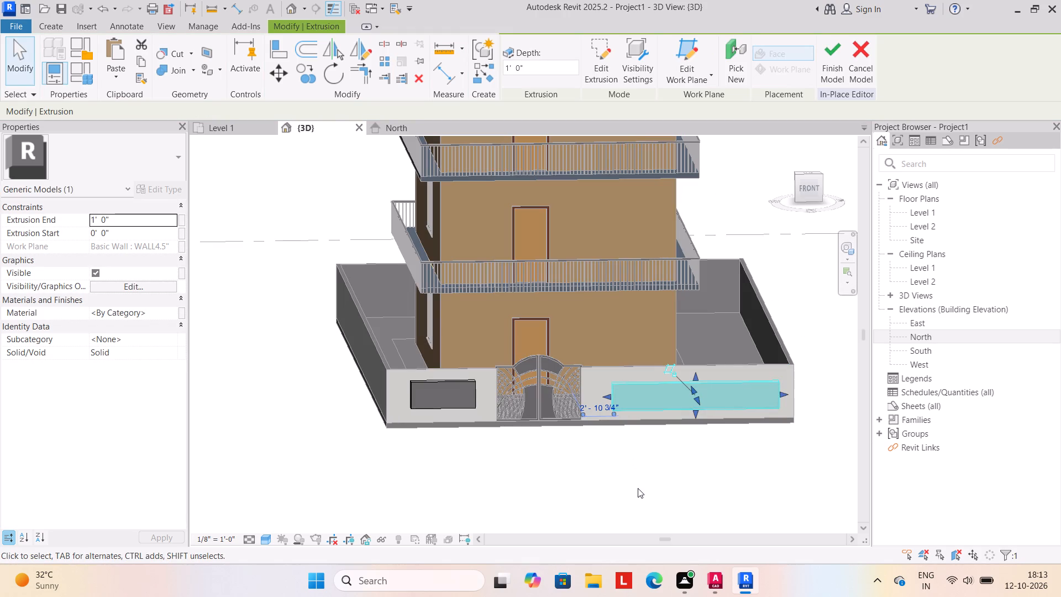
left_click(828, 56)
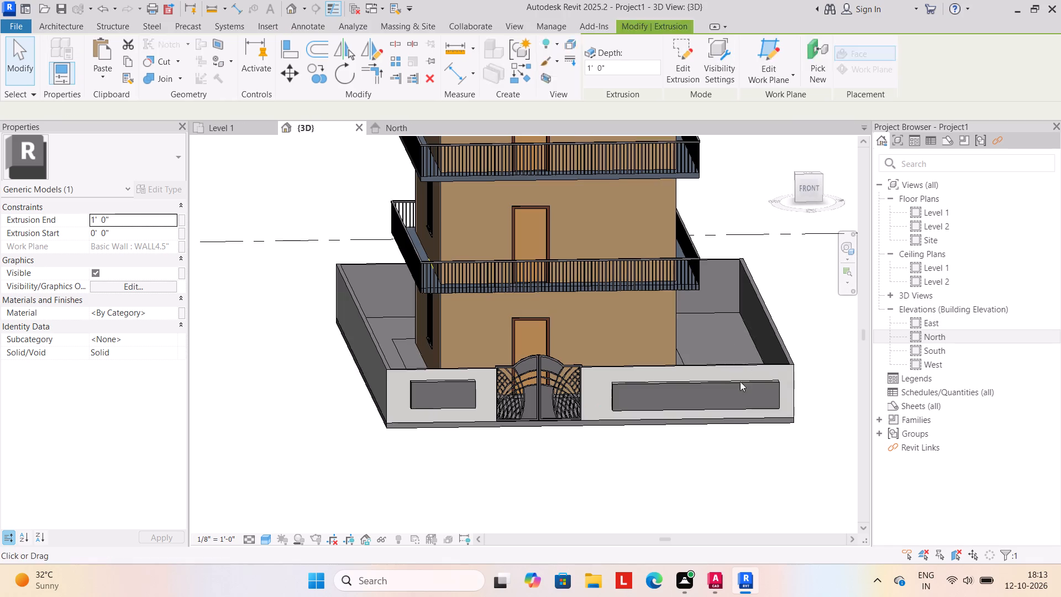
Edit the in-place boundary wall panels, paint both front faces with Carpet (1), and finish the model.
left_click(475, 392)
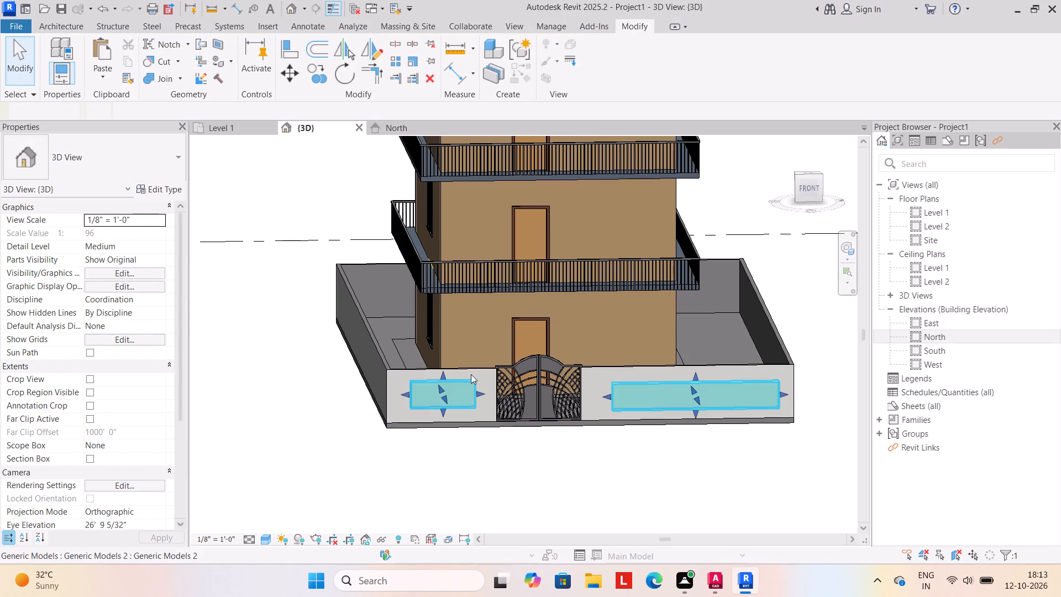
left_click(604, 74)
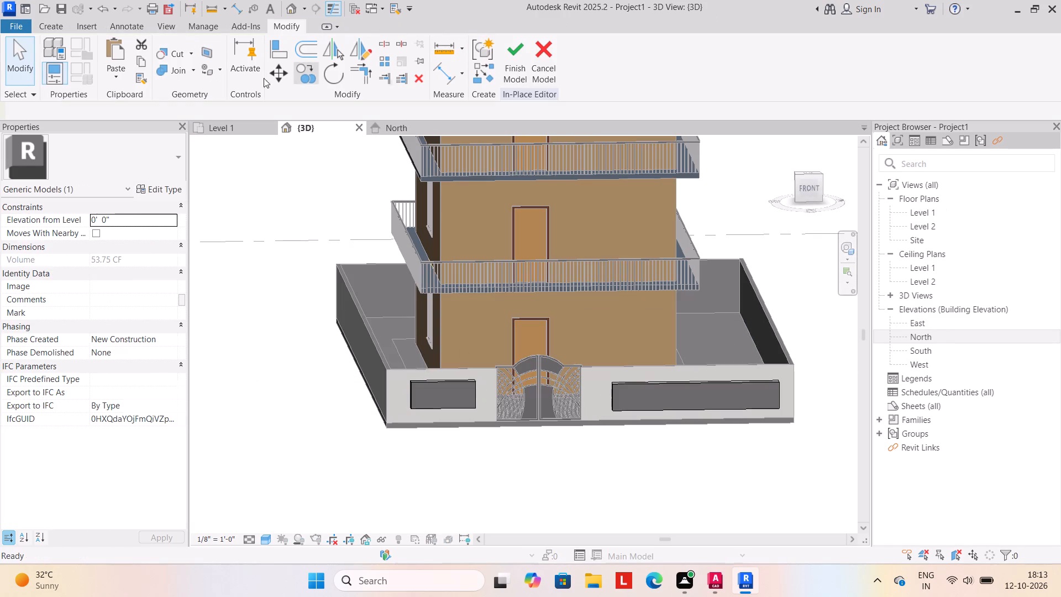
left_click(220, 71)
left_click(223, 87)
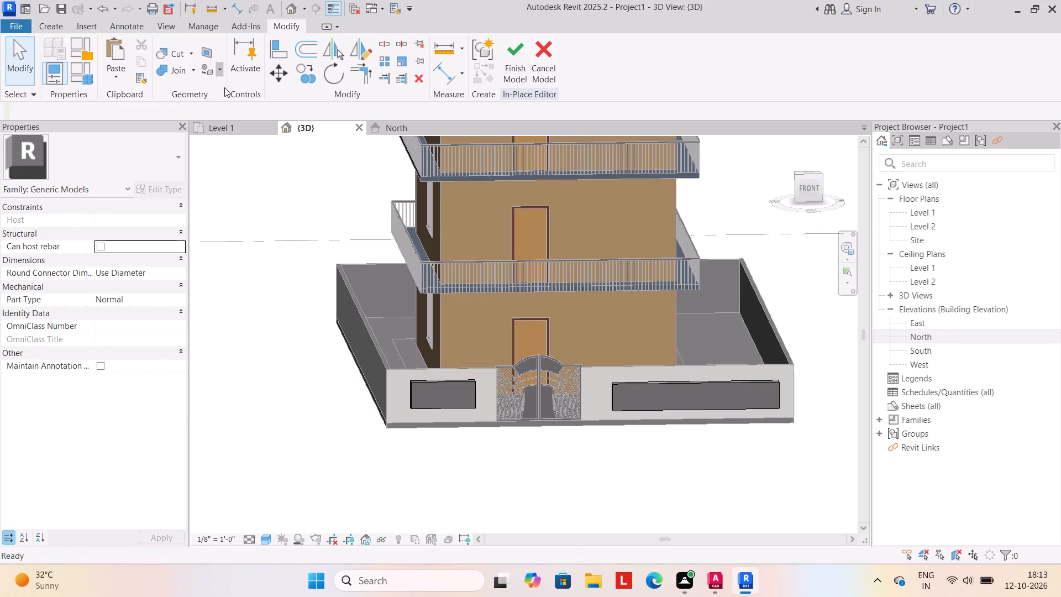
scroll(120, 166, "up", 5)
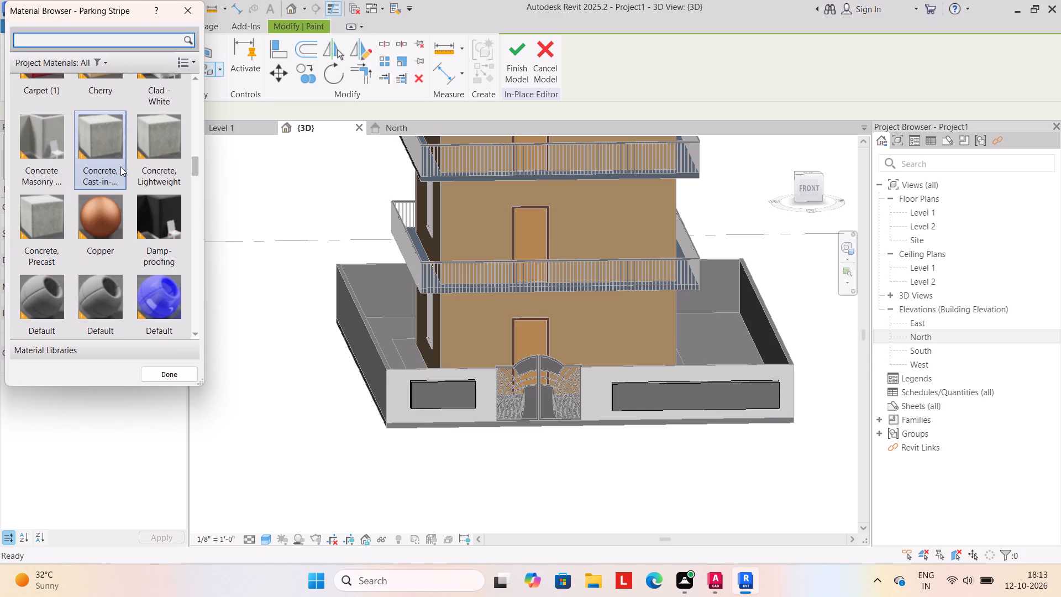
scroll(113, 191, "up", 11)
scroll(113, 191, "down", 2)
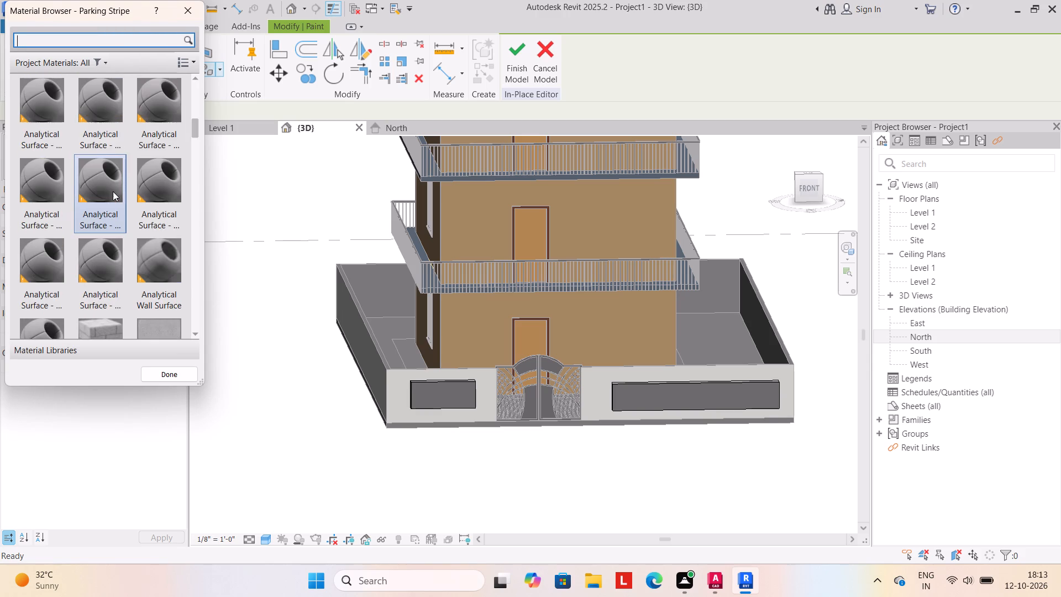
scroll(113, 191, "down", 2)
left_click(38, 113)
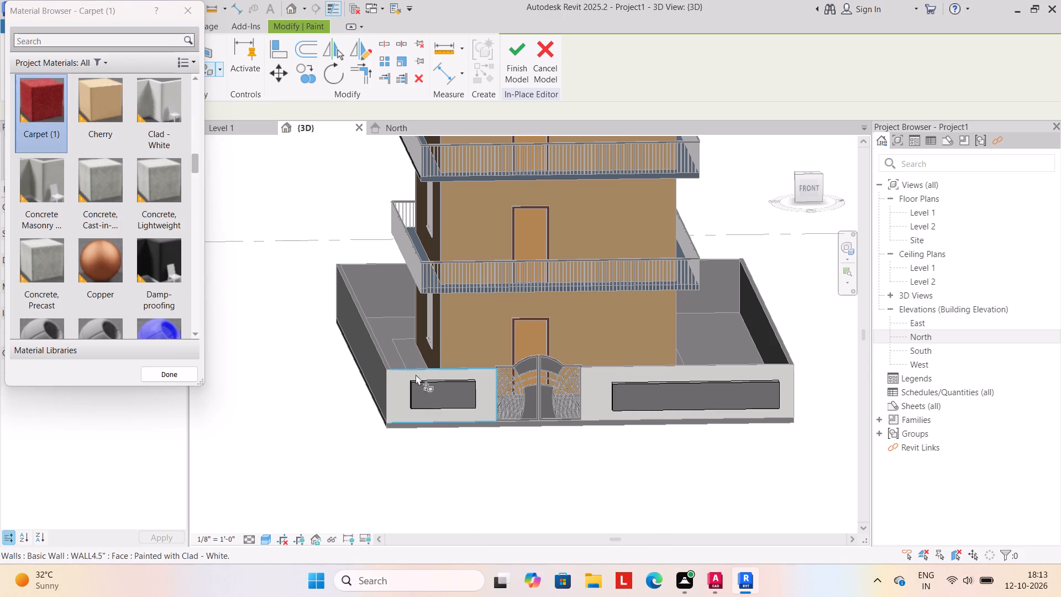
left_click(437, 385)
left_click(664, 394)
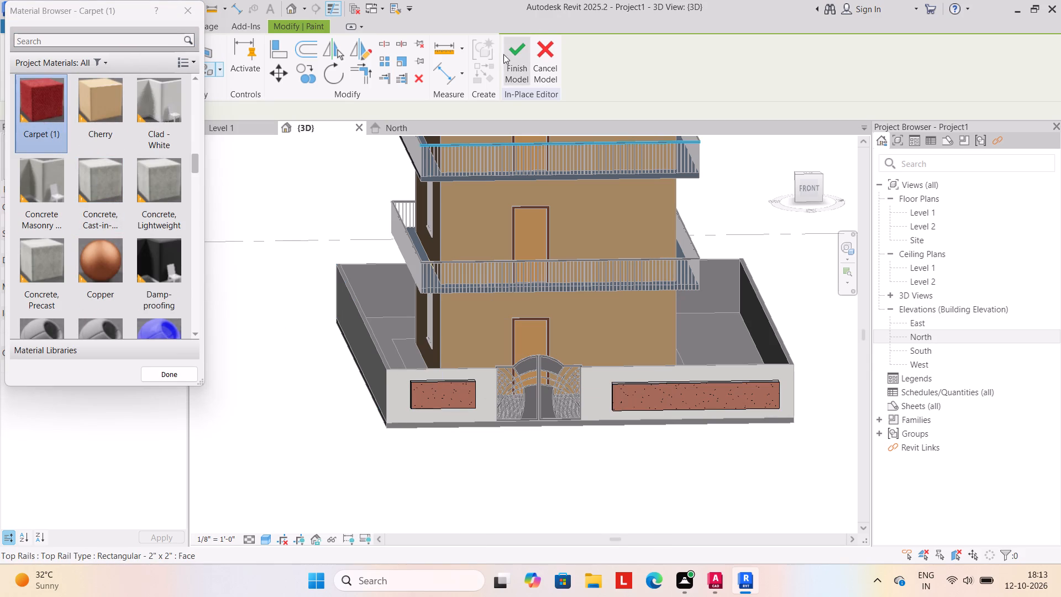
left_click(521, 52)
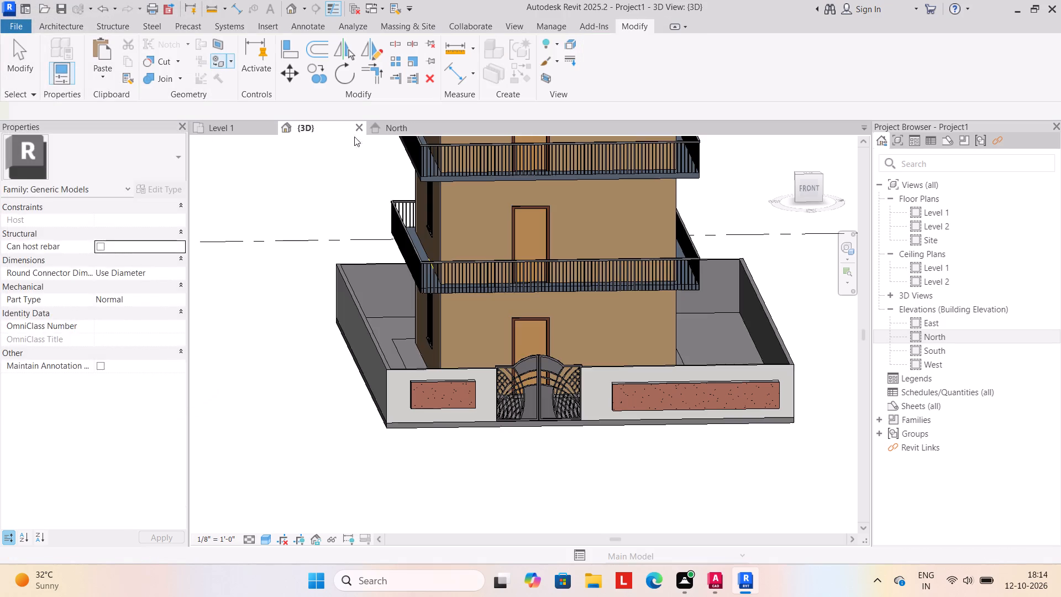
Examine the whole house and its front boundary wall from several angles in the 3D view.
scroll(291, 177, "down", 2)
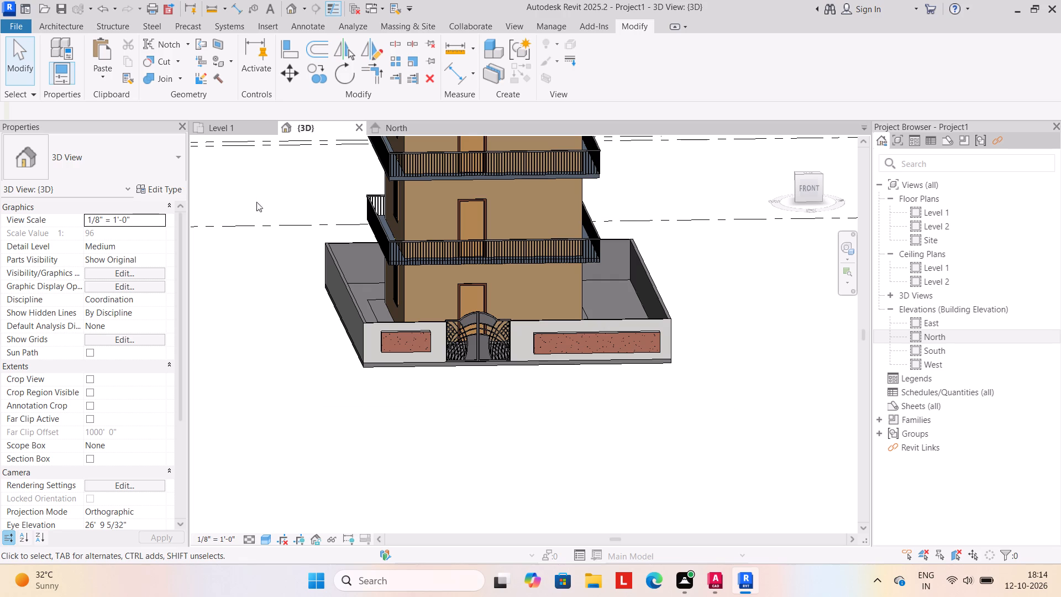
middle_click_drag(693, 480, 691, 480, "shift")
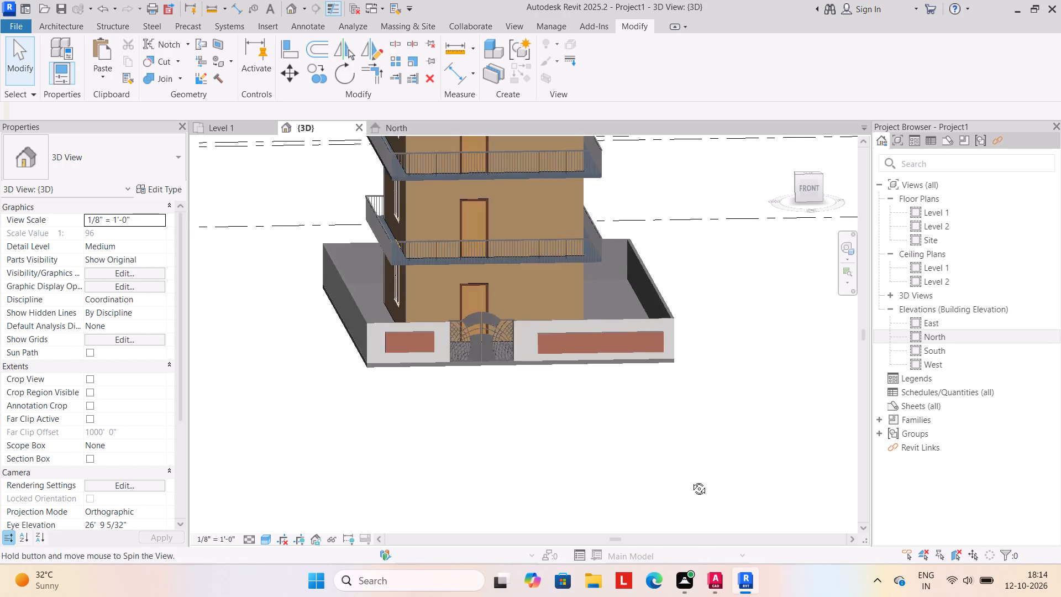
middle_click_drag(691, 480, 600, 449, "shift")
middle_click_drag(439, 430, 510, 426, "shift")
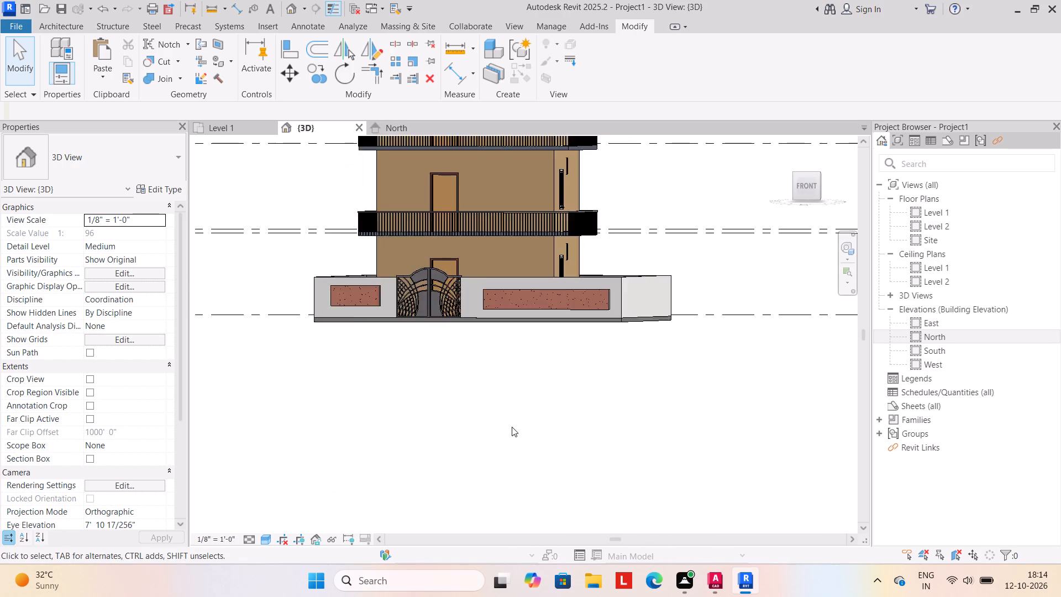
scroll(512, 427, "down", 4)
middle_click_drag(513, 427, 525, 454, "shift")
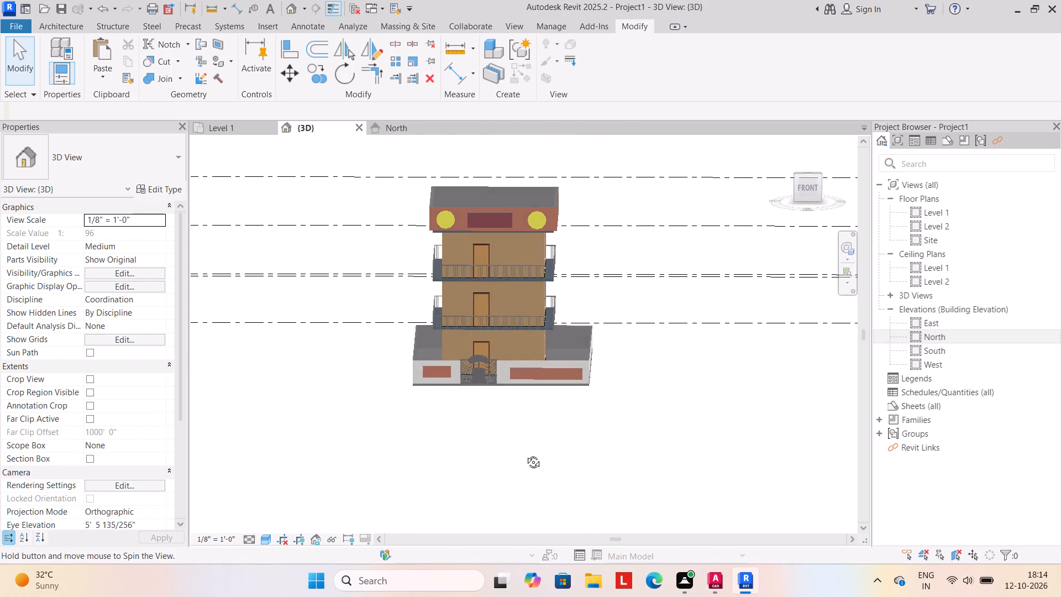
middle_click_drag(525, 454, 525, 453, "shift")
middle_click_drag(601, 446, 582, 463, "shift")
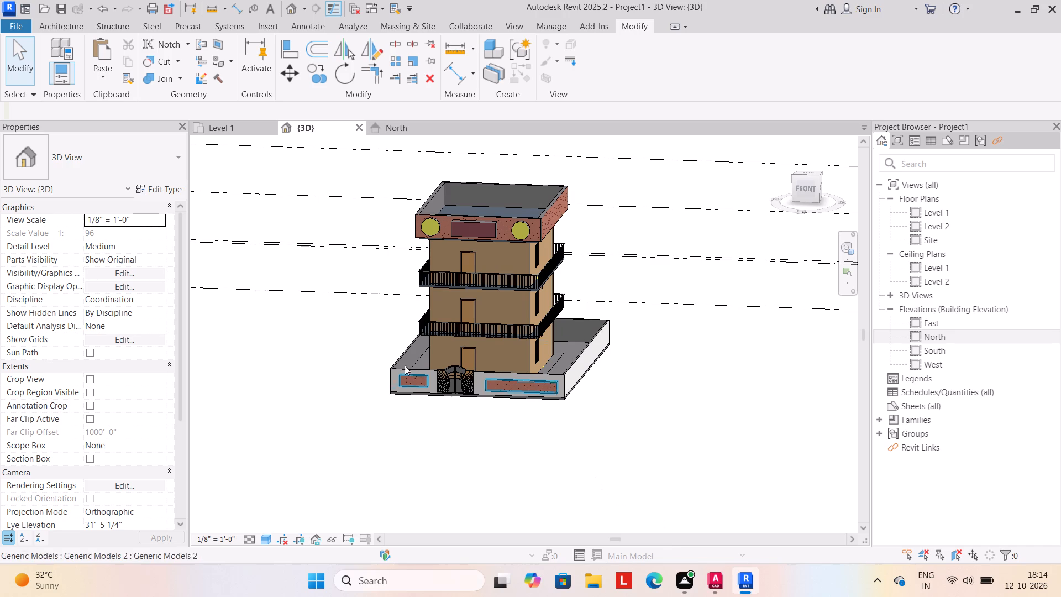
Create a Grassland - 16" toposolid on Level 1 from a rectangle of about 5812 SF surrounding the boundary wall, and finish the sketch.
left_click(423, 28)
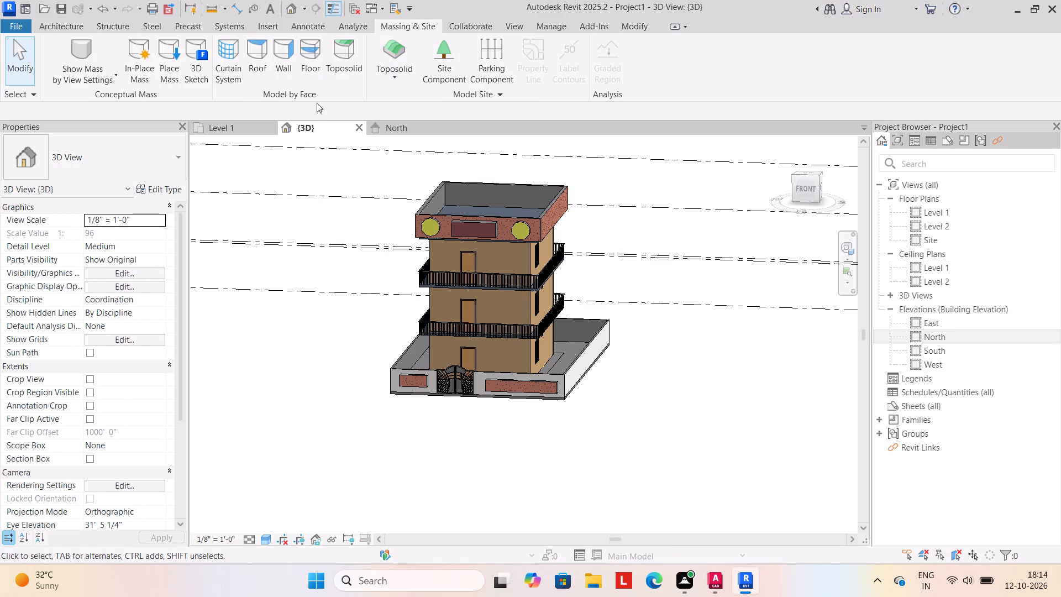
left_click(392, 78)
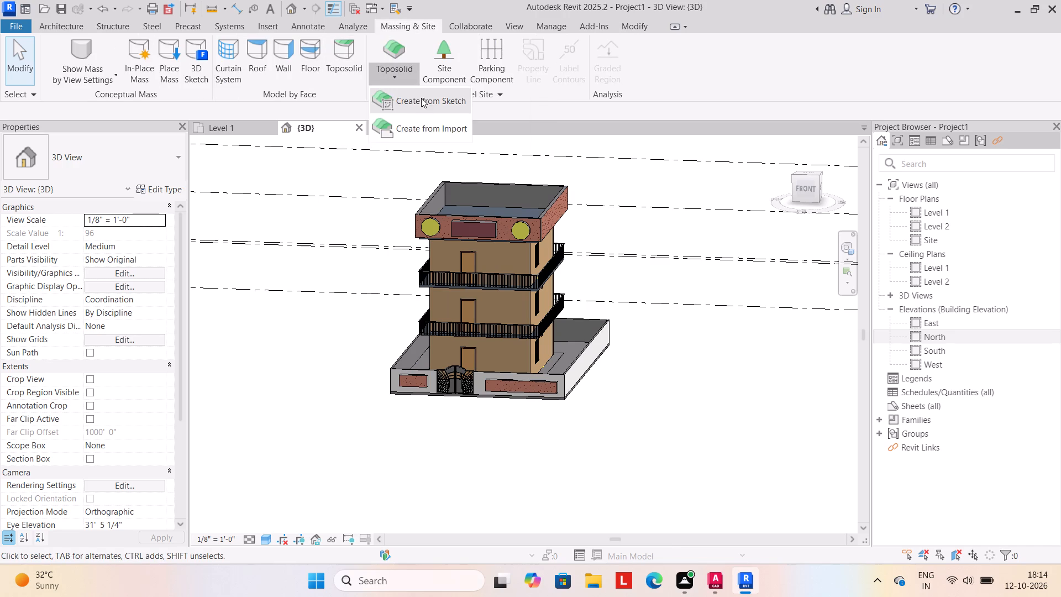
left_click(421, 97)
left_click(217, 125)
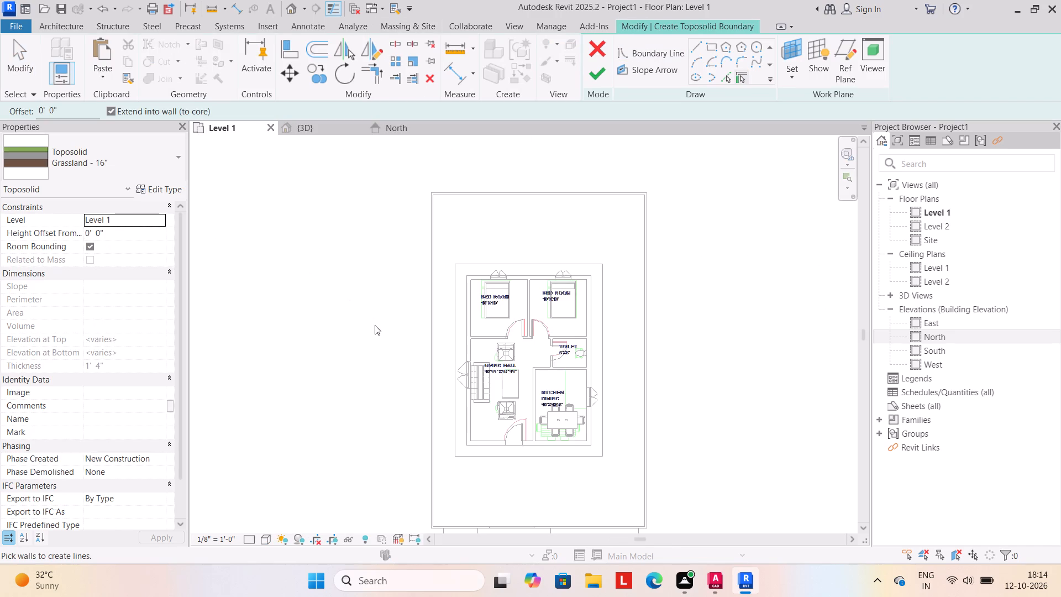
scroll(378, 329, "down", 2)
left_click(708, 43)
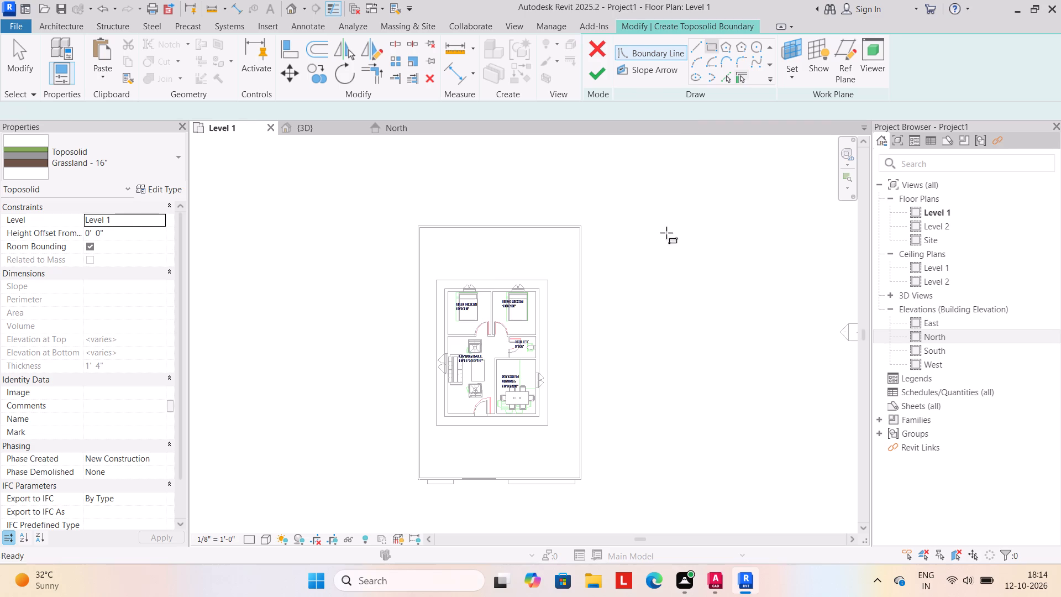
scroll(652, 288, "down", 1)
middle_click_drag(652, 288, 651, 273)
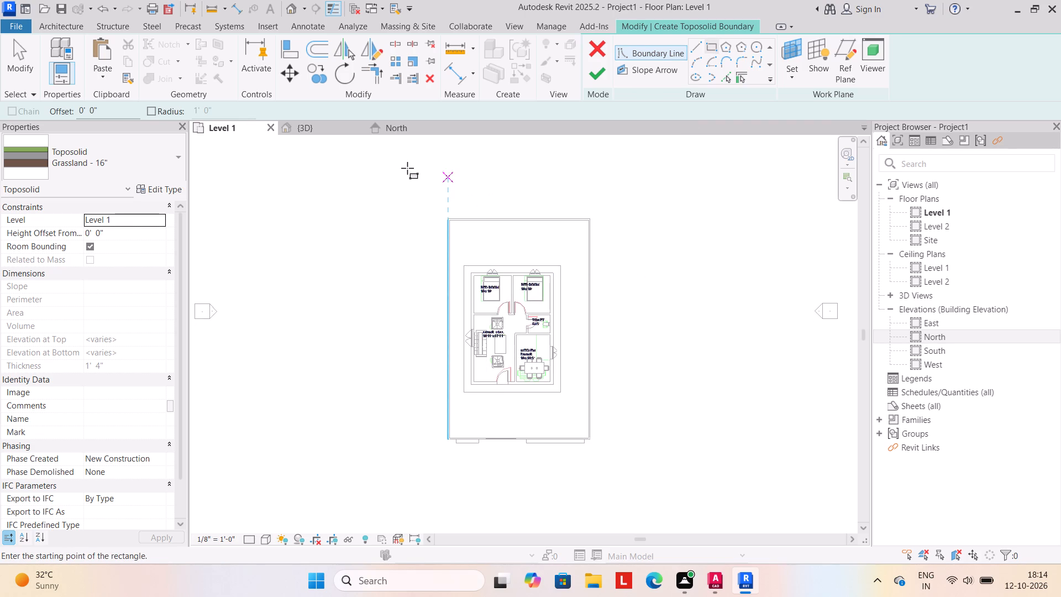
left_click(407, 168)
left_click_drag(642, 516, 645, 510)
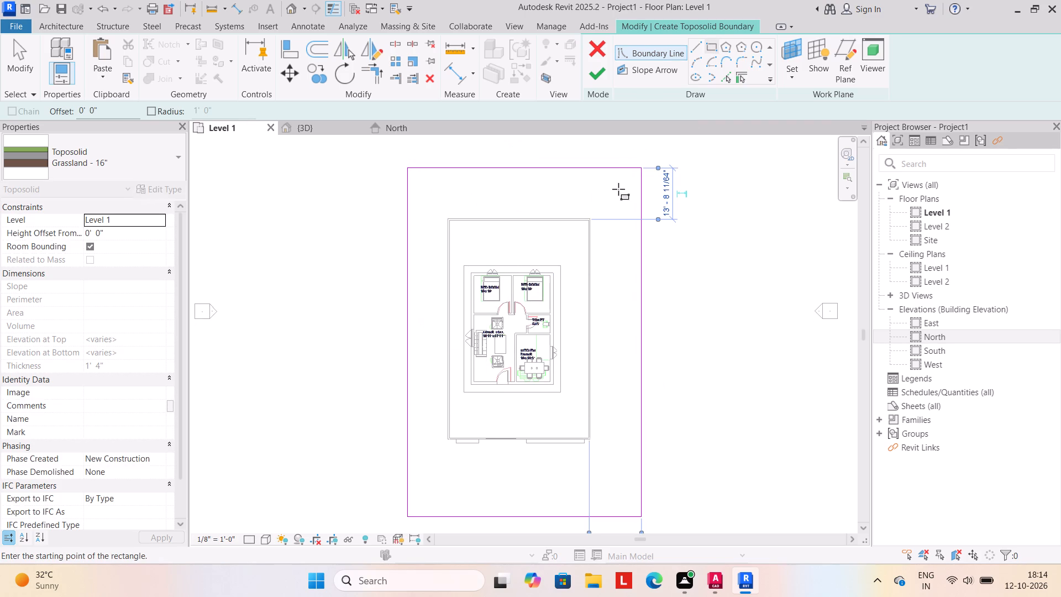
left_click(595, 75)
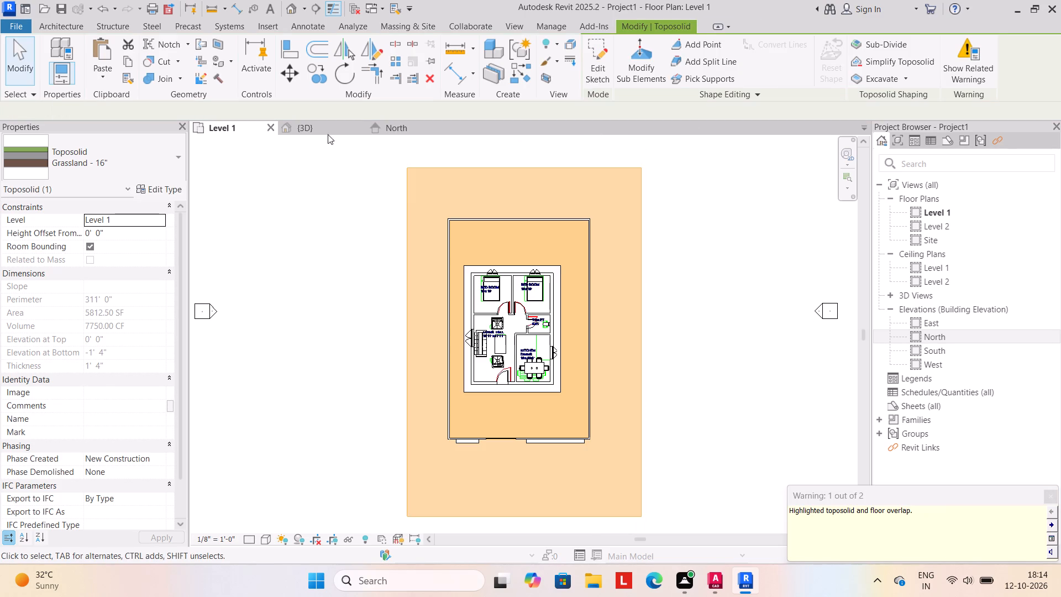
Set the toposolid's height offset from Level 1 to -6" in the 3D view.
left_click(316, 129)
left_click(269, 372)
left_click(344, 407)
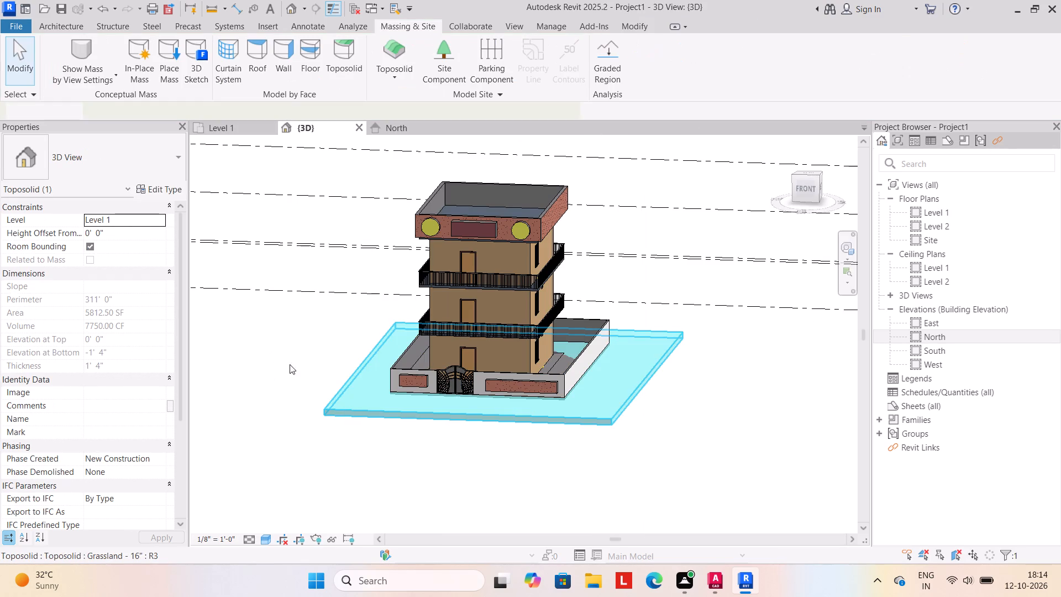
left_click(121, 233)
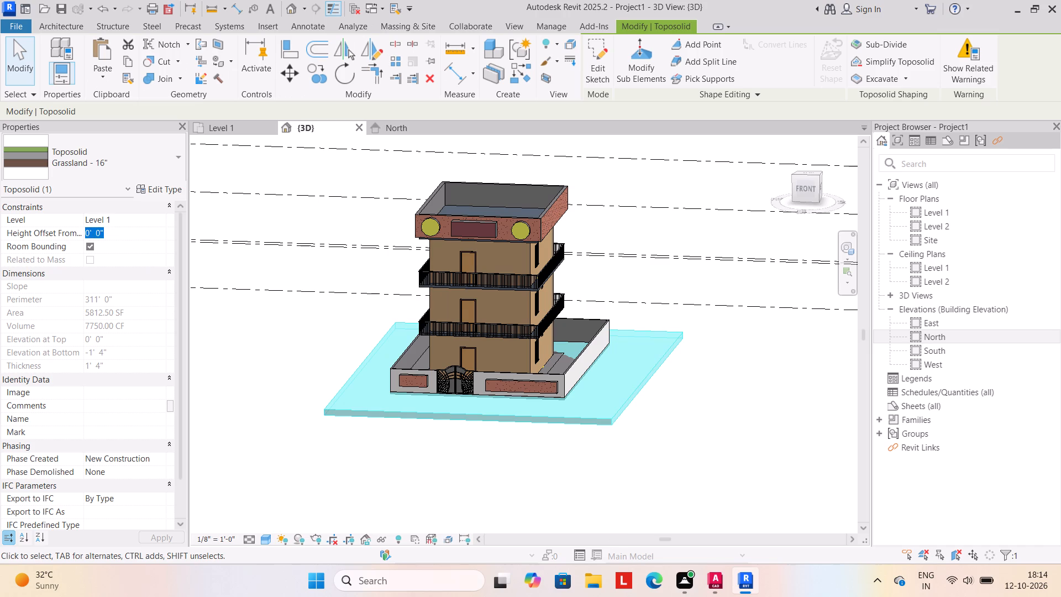
type("-6\"")
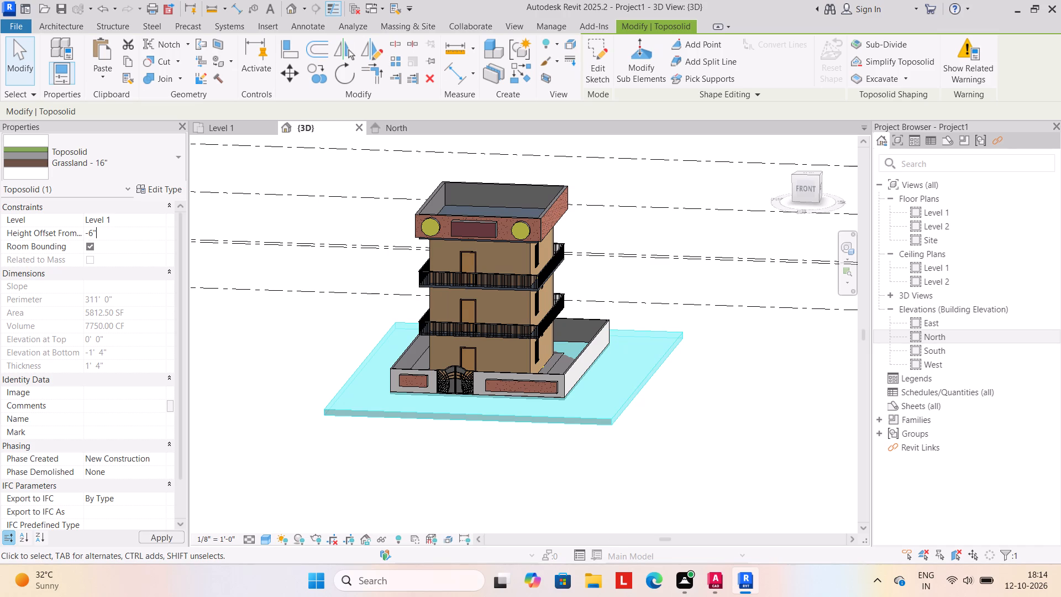
key("Return")
left_click(151, 537)
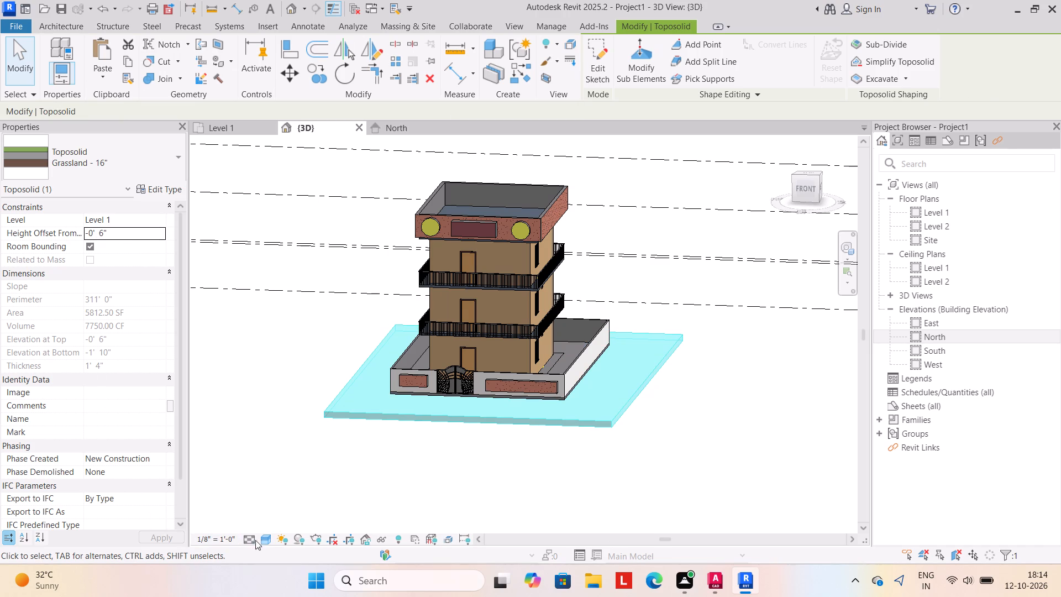
left_click(260, 410)
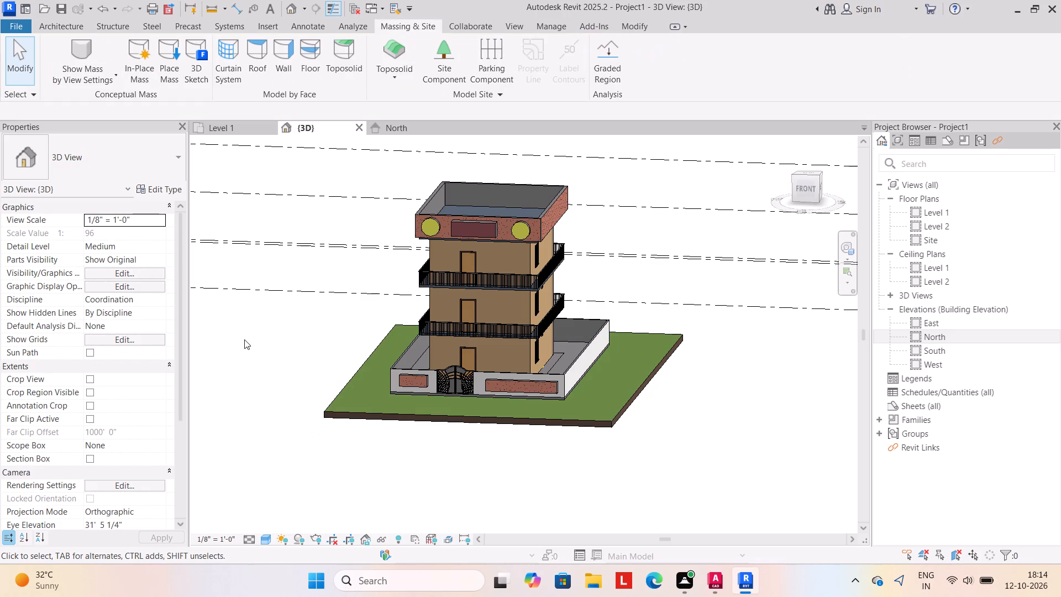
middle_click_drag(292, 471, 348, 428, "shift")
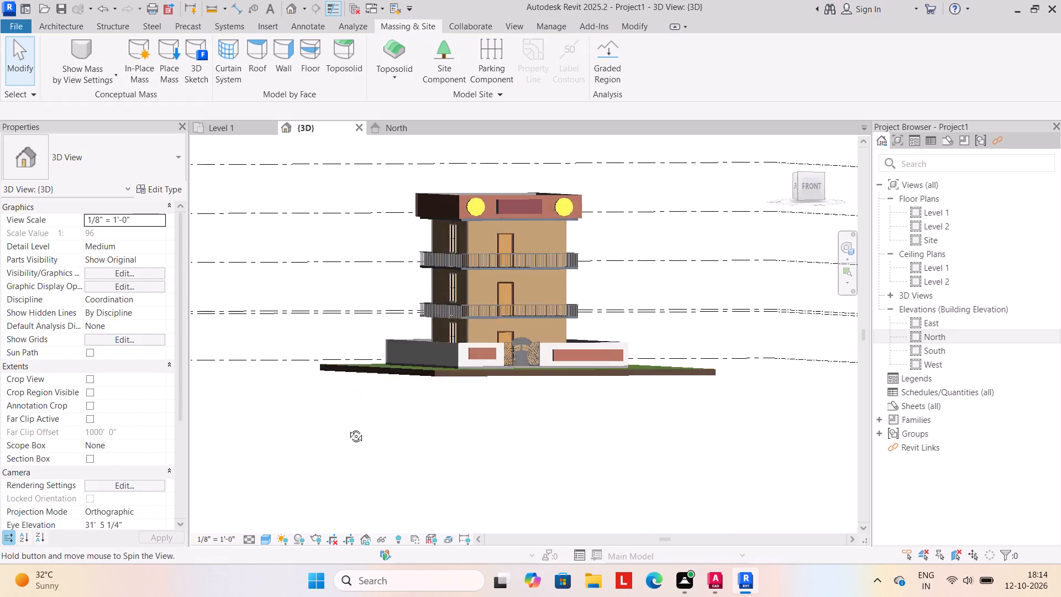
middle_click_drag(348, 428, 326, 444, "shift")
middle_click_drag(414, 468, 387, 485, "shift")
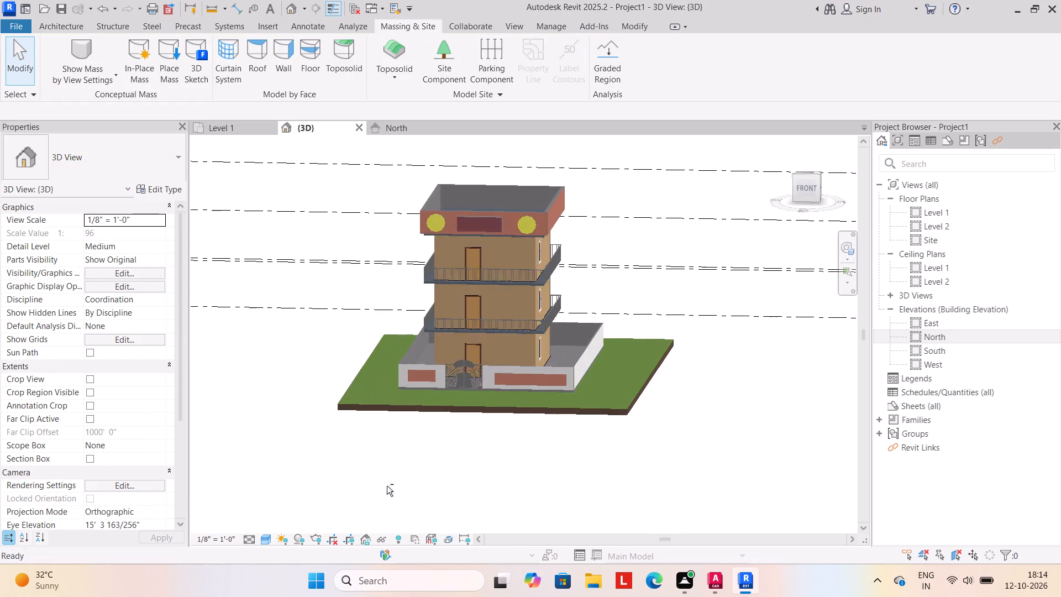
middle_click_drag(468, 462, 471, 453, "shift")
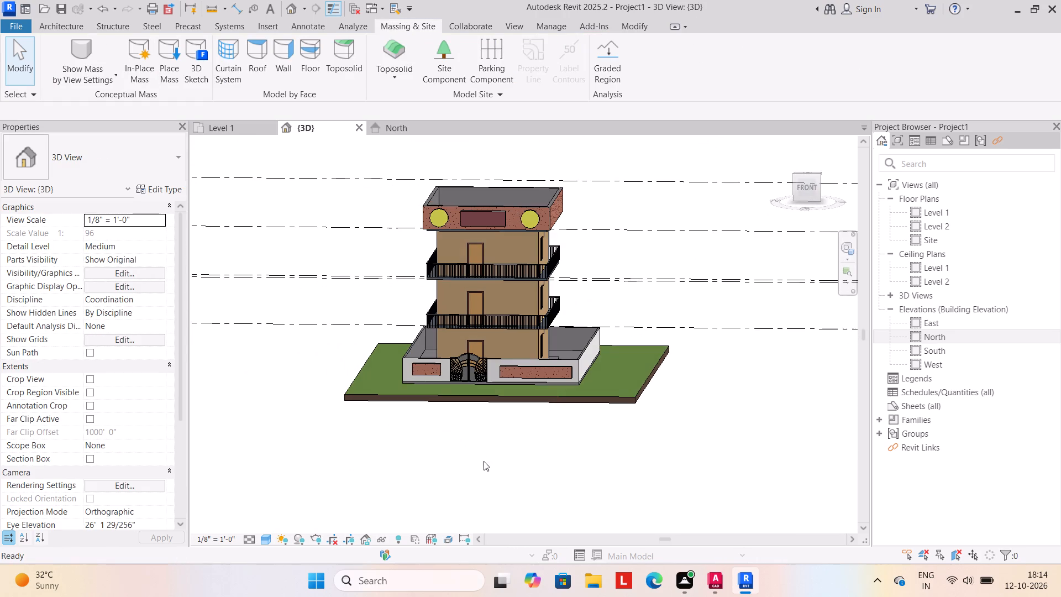
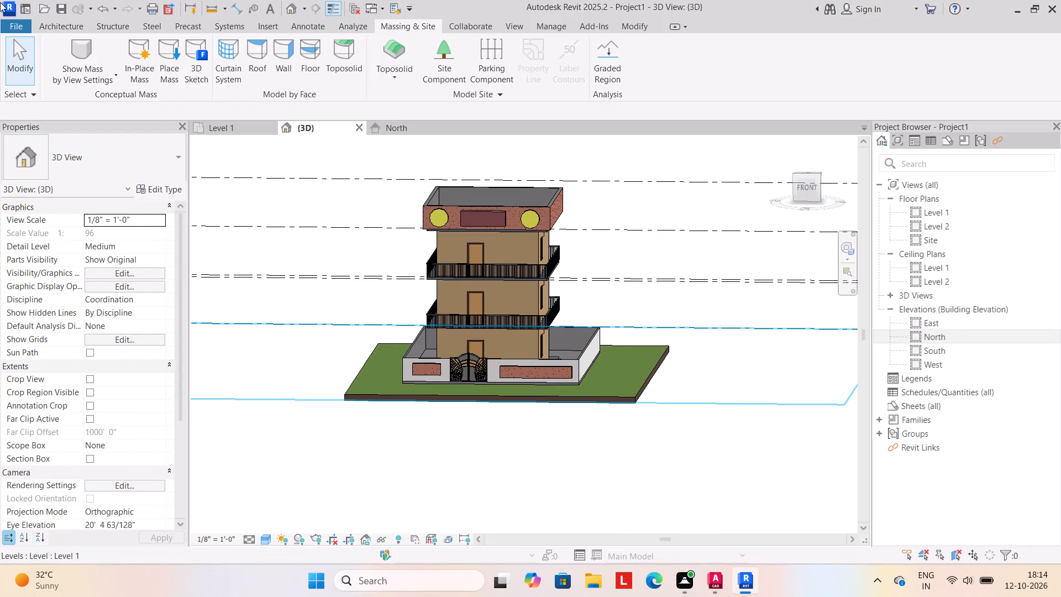
Save the project to the Desktop as a Revit project file named FU44.dwg.
left_click(13, 24)
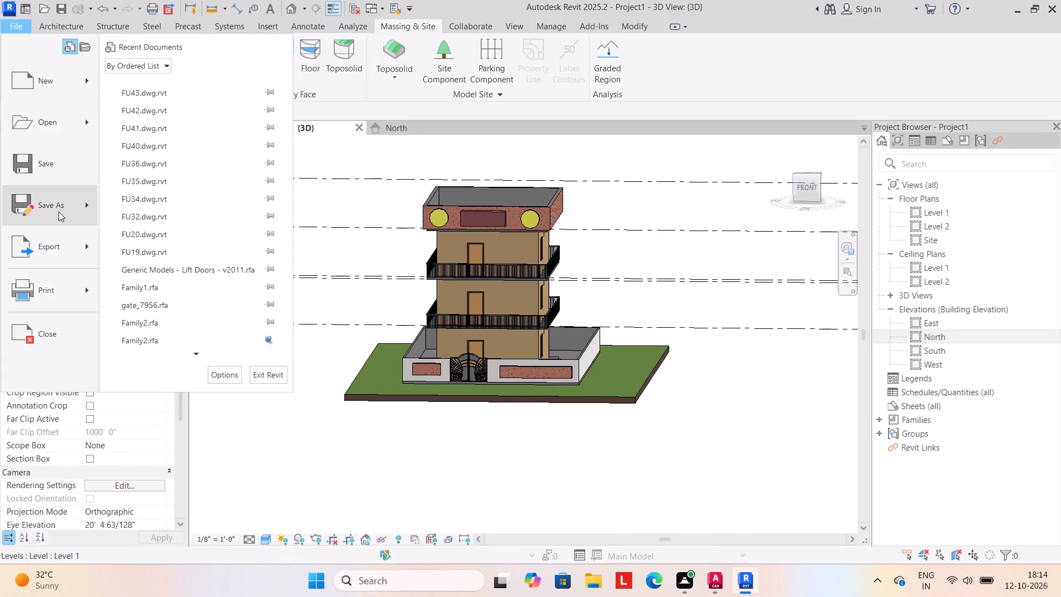
left_click(59, 212)
left_click(170, 161)
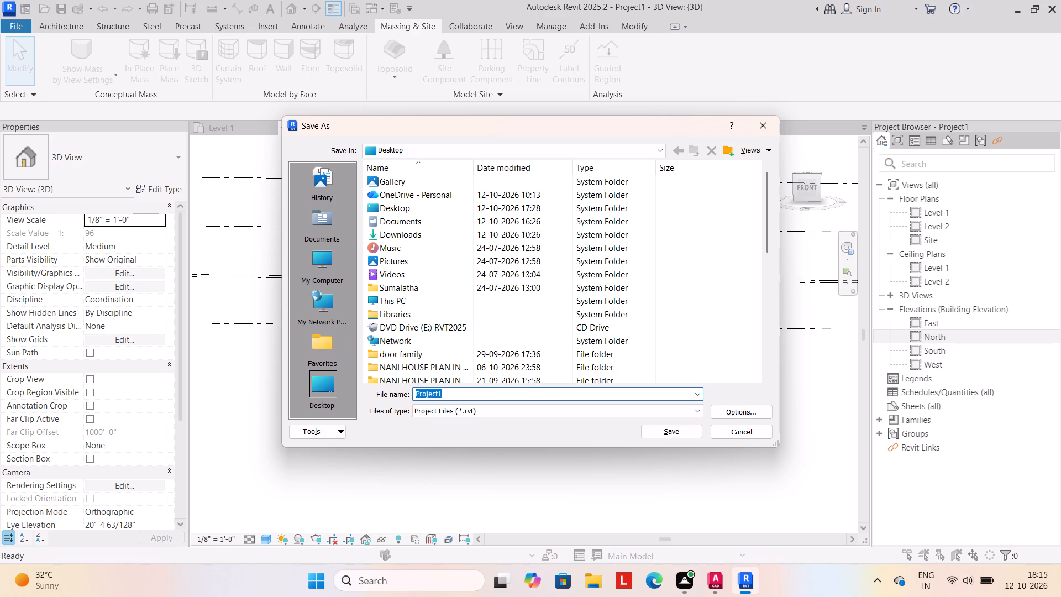
key("f")
key("u")
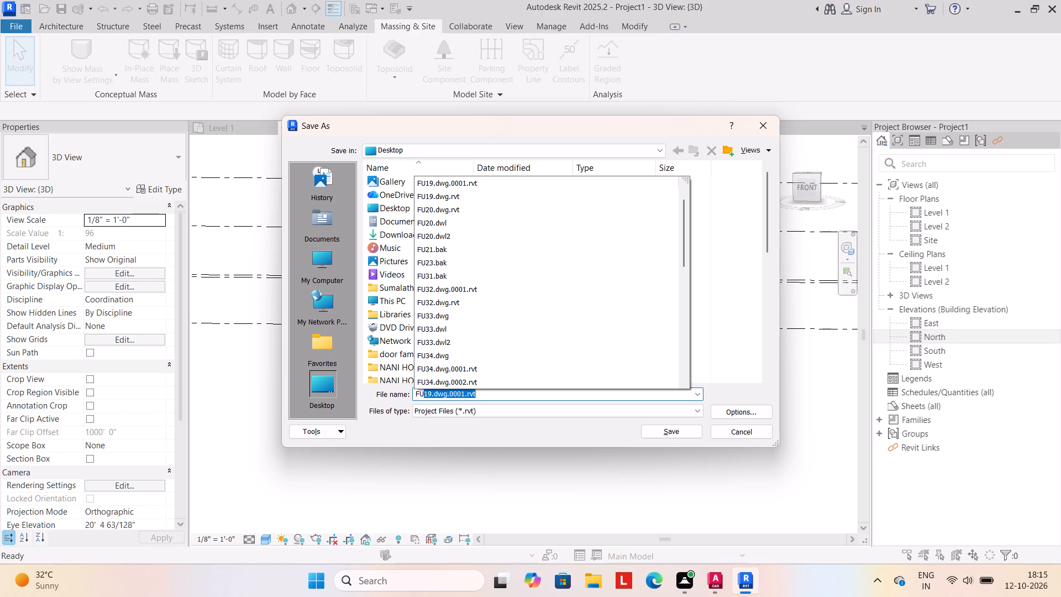
key("4")
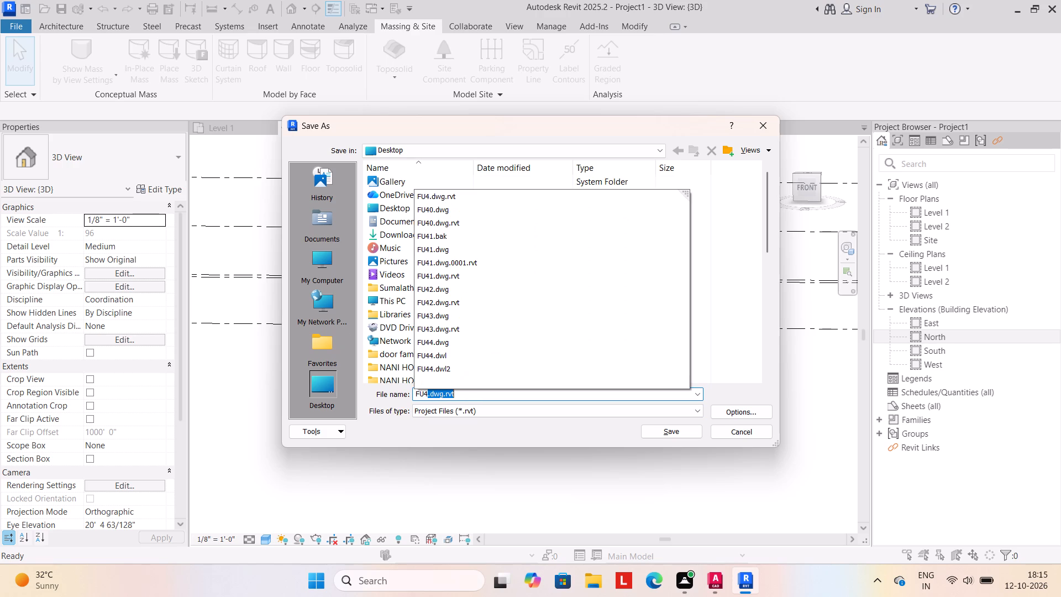
key("4")
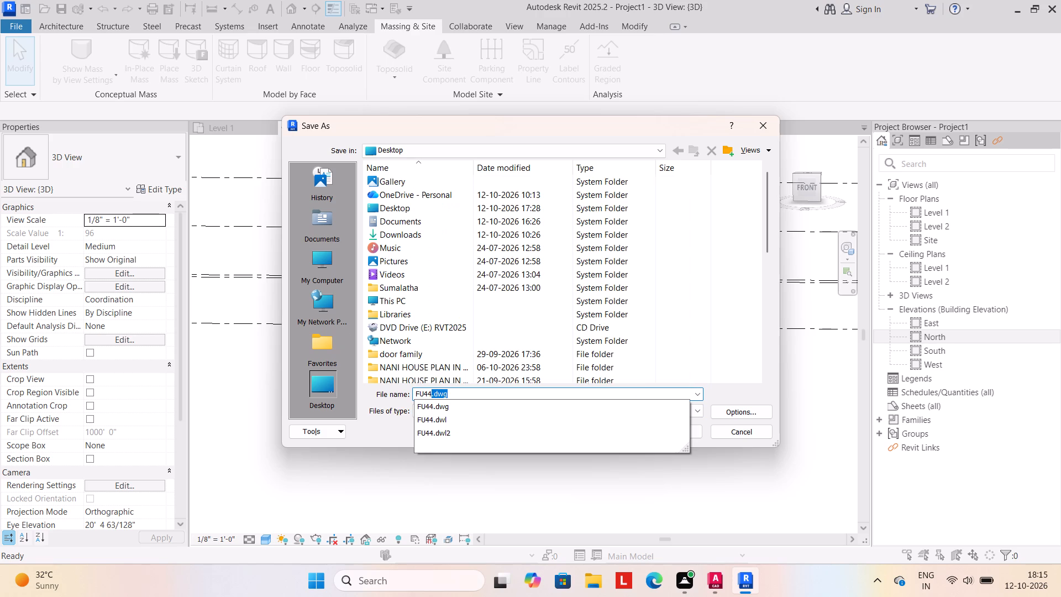
left_click(460, 406)
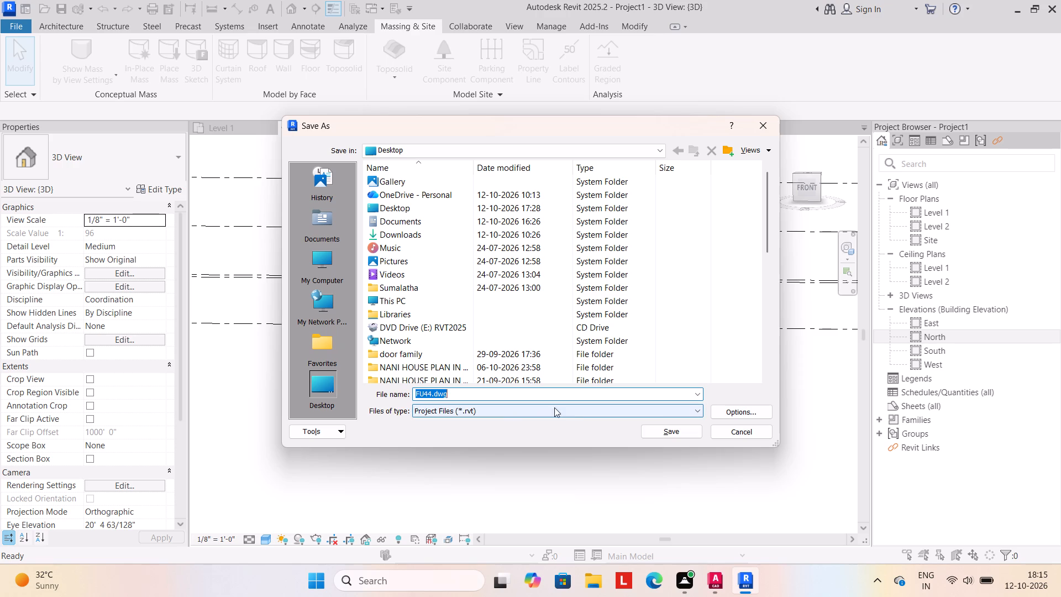
left_click(673, 432)
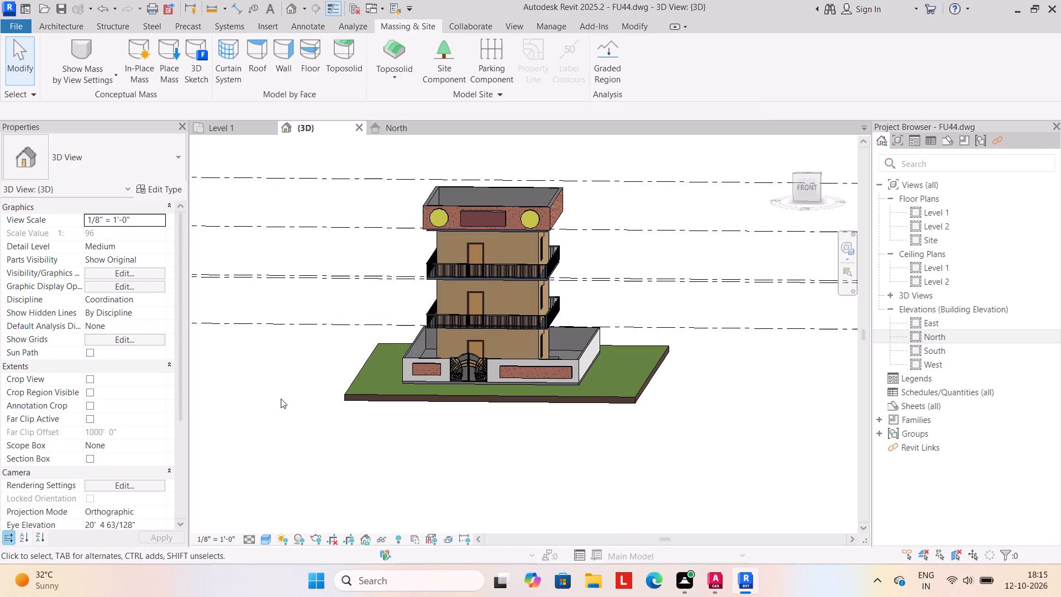
Save the project again with Save As, keeping the Desktop location and the same file name.
left_click(16, 22)
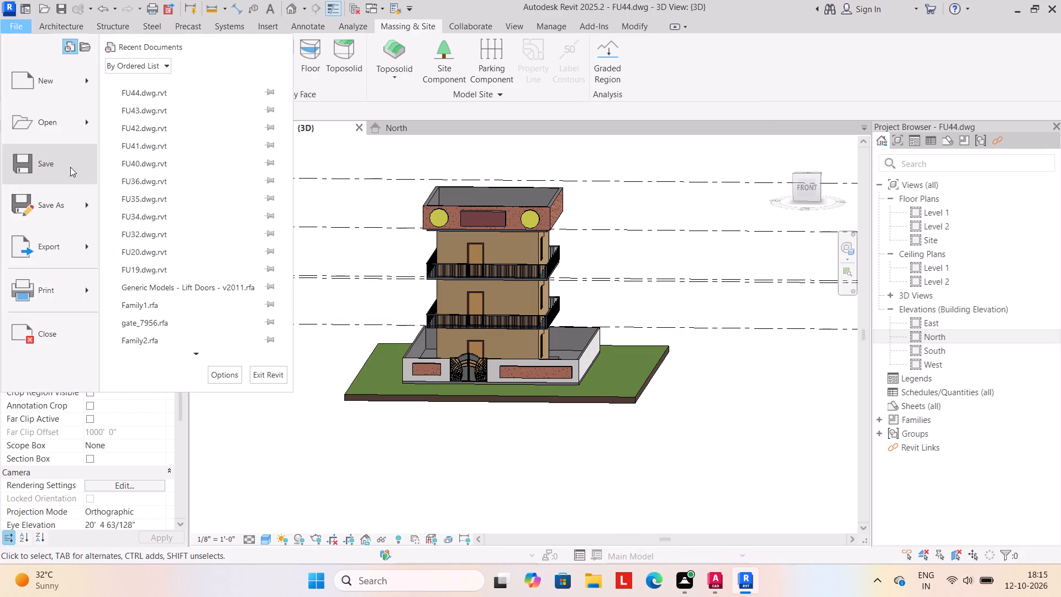
left_click(48, 202)
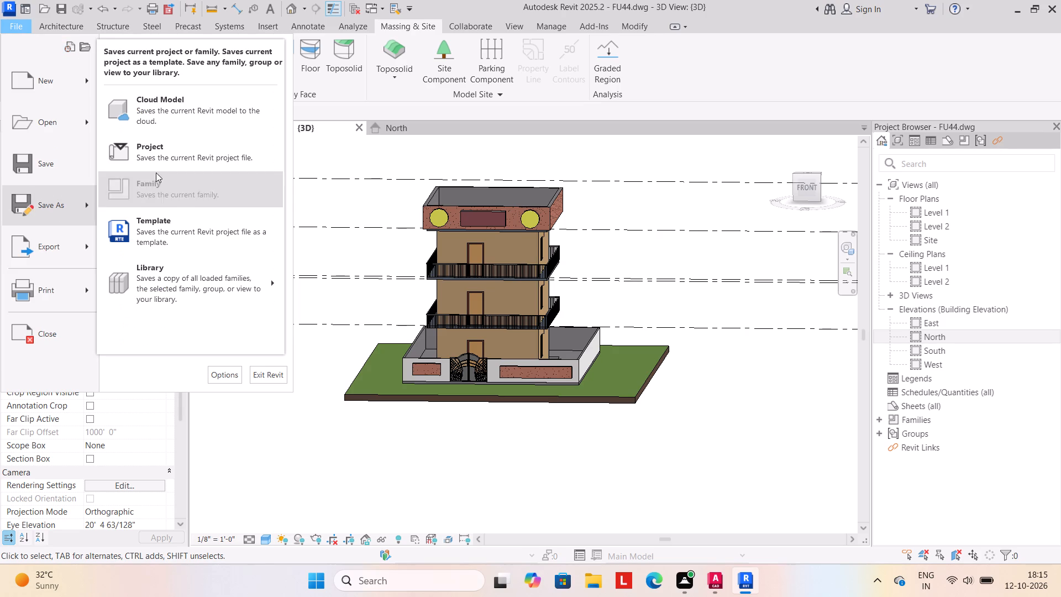
left_click(168, 145)
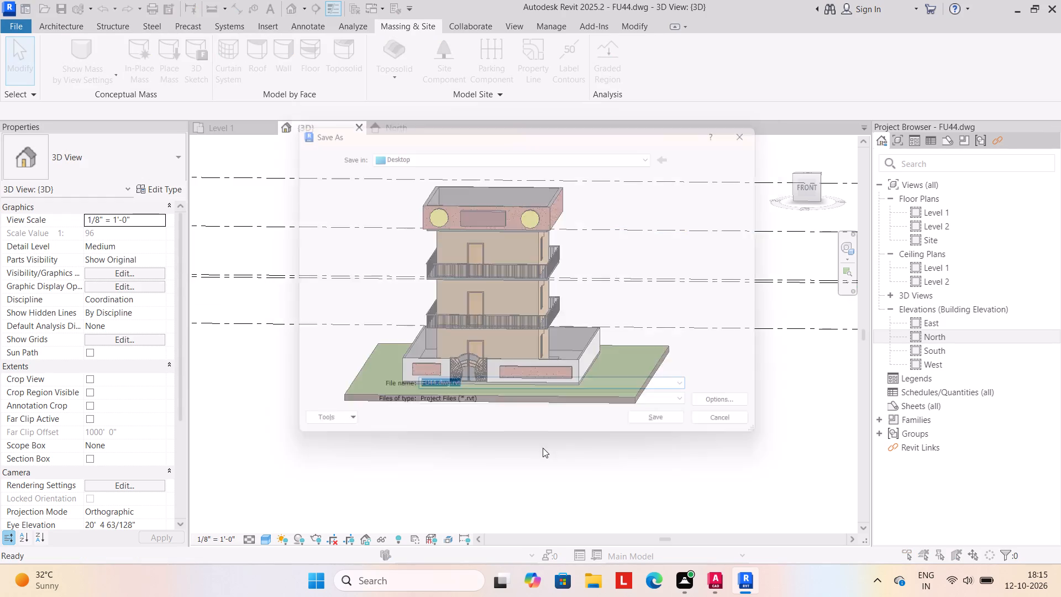
left_click(675, 433)
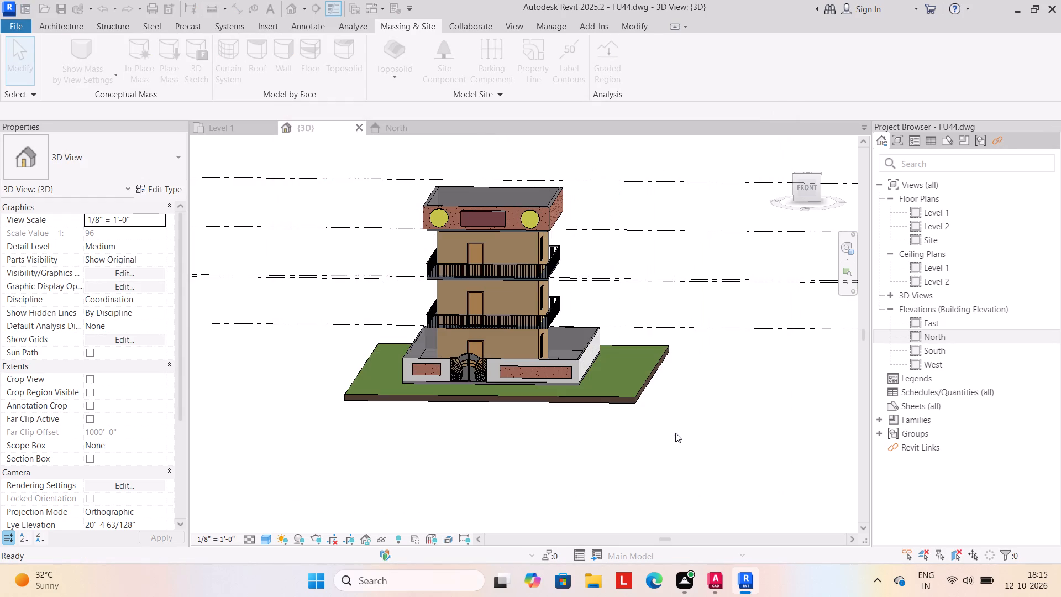